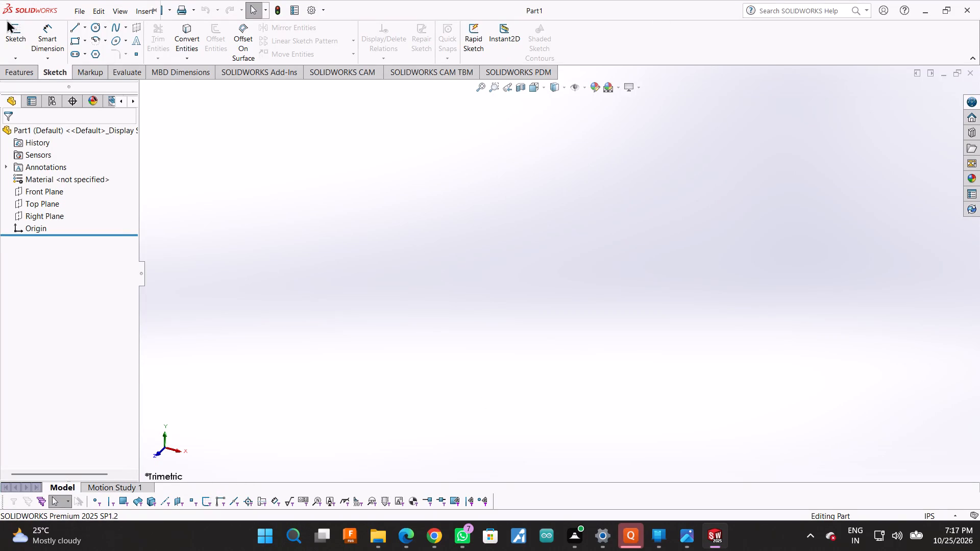
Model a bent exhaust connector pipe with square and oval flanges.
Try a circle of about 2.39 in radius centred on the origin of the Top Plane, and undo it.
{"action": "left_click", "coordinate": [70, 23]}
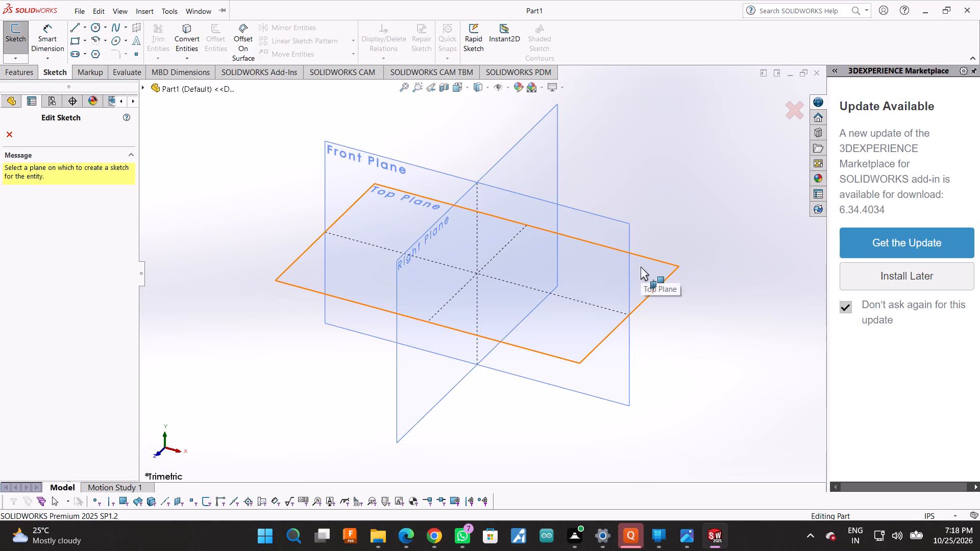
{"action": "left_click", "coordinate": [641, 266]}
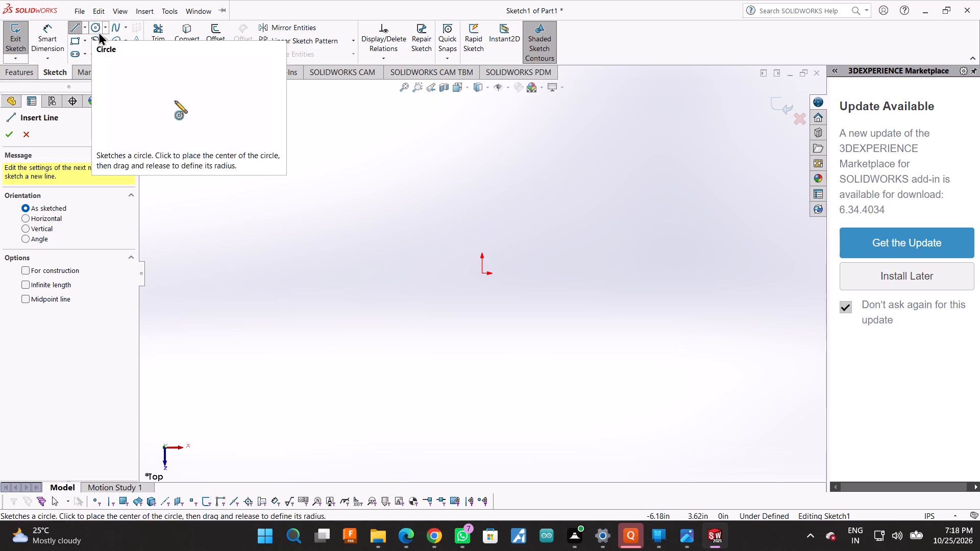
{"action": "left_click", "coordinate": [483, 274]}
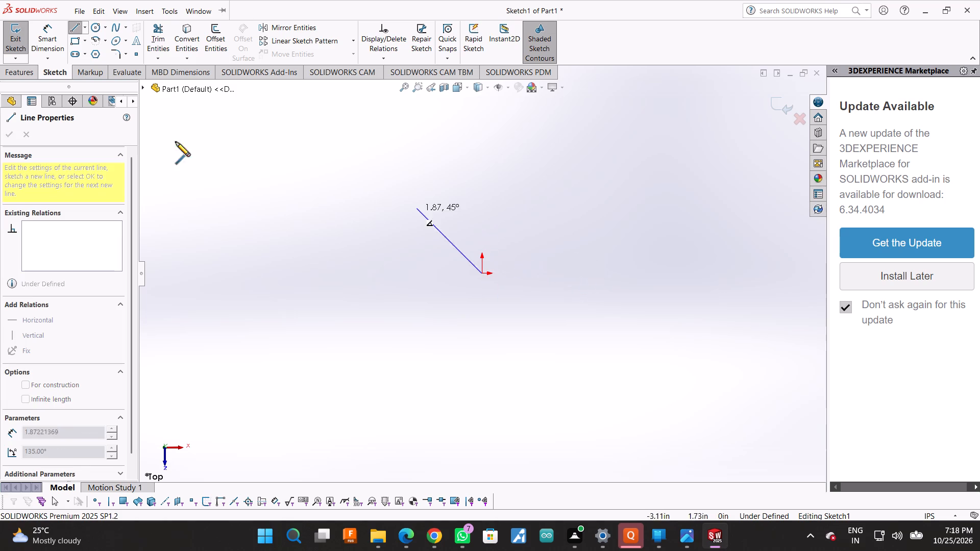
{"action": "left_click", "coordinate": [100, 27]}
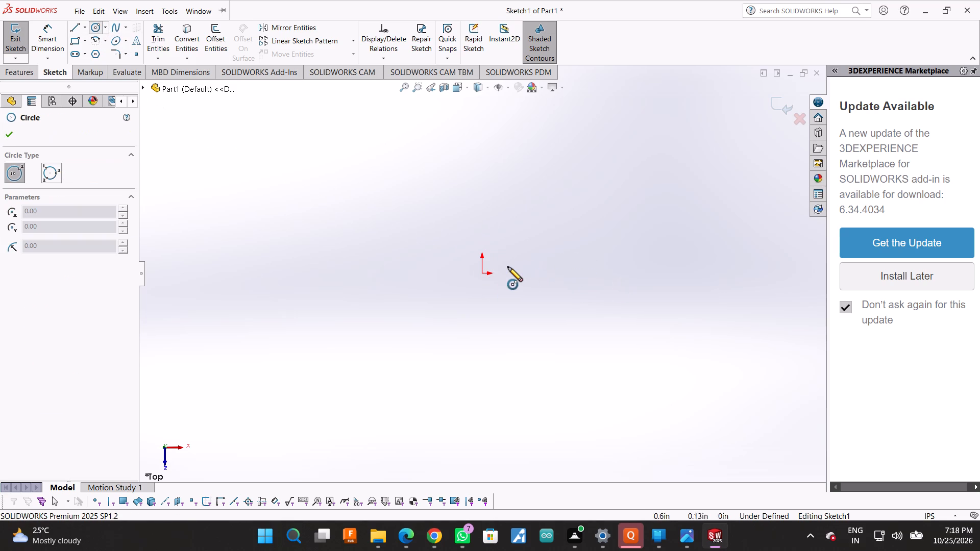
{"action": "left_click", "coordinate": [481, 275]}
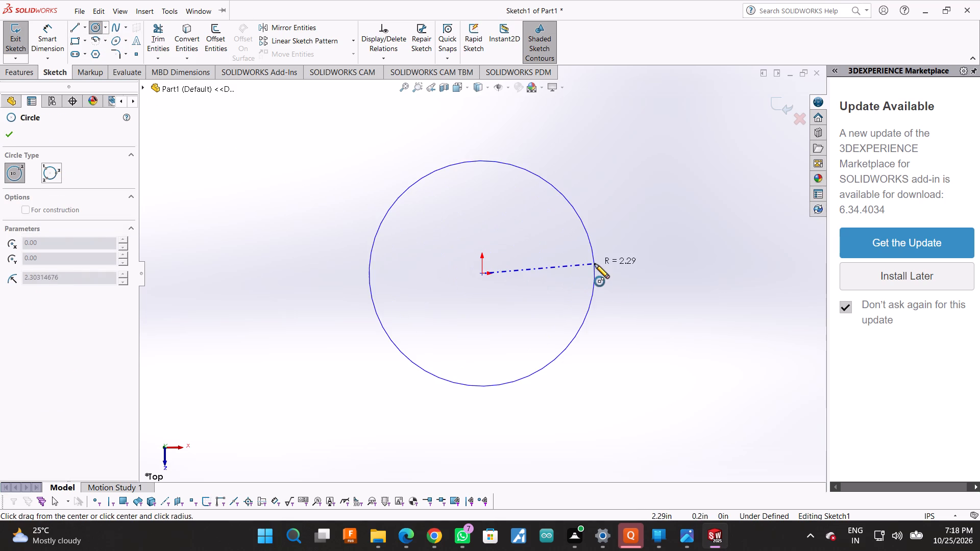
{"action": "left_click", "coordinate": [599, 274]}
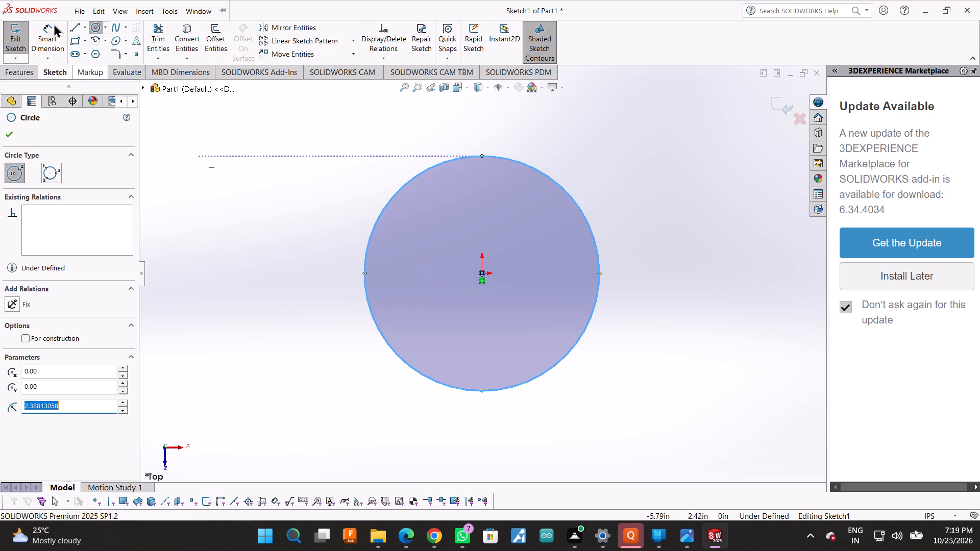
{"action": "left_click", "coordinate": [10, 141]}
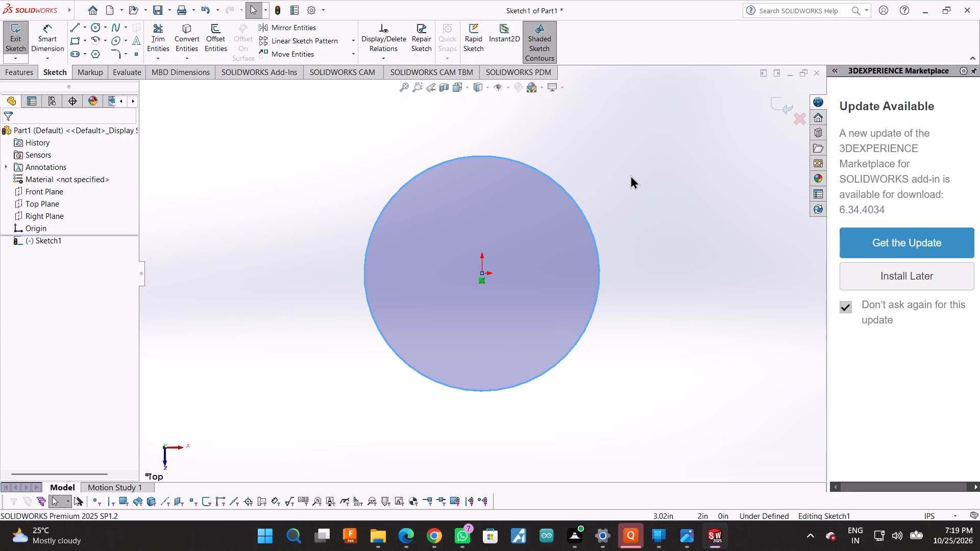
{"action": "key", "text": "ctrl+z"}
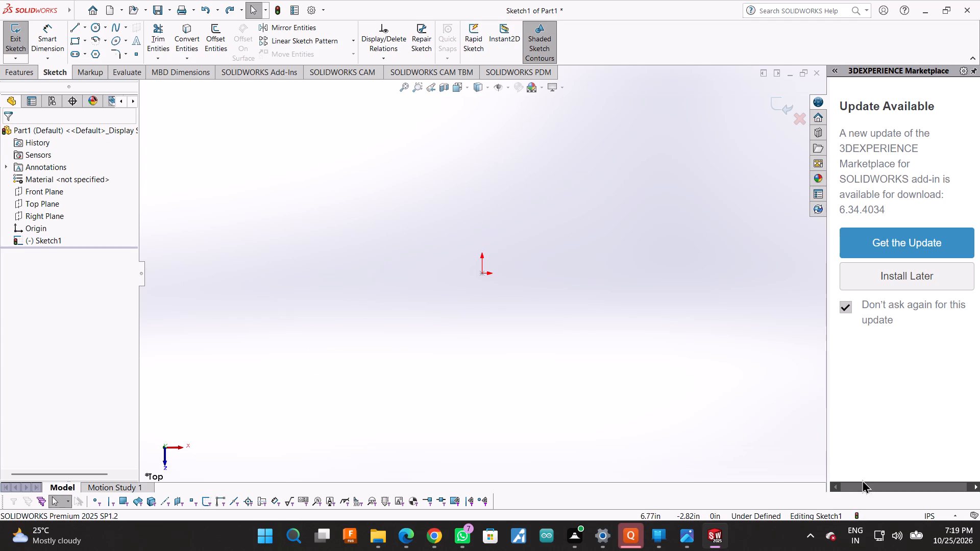
Set the document units to MMGS (millimeter, gram, second).
{"action": "left_click", "coordinate": [904, 512]}
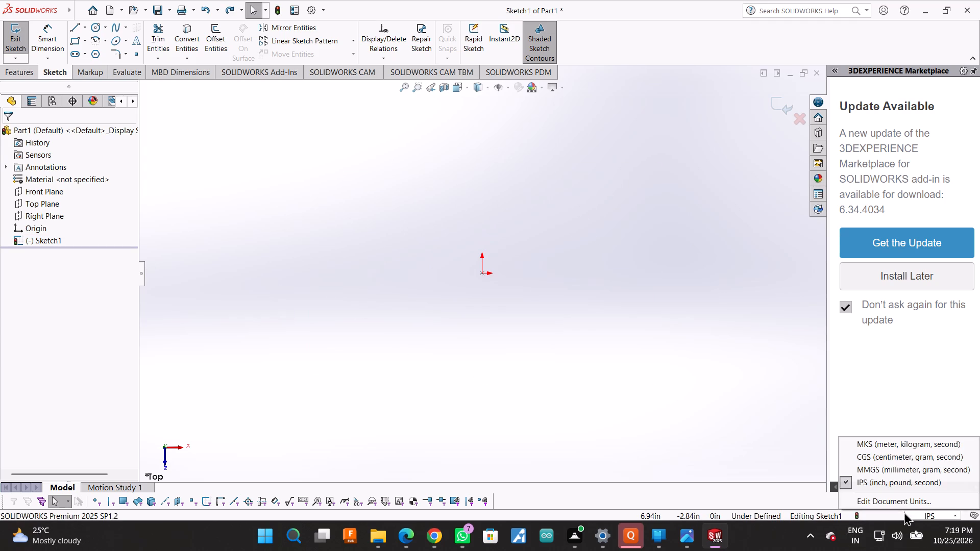
{"action": "left_click", "coordinate": [896, 469]}
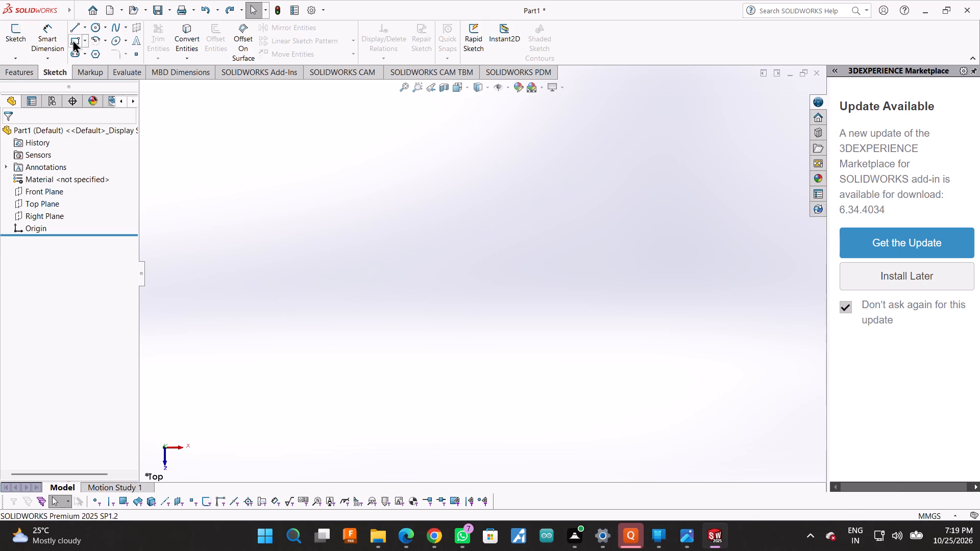
Sketch a circle of about 63 mm radius centred on the origin of the Top Plane.
{"action": "left_click", "coordinate": [94, 30]}
{"action": "left_click", "coordinate": [423, 234]}
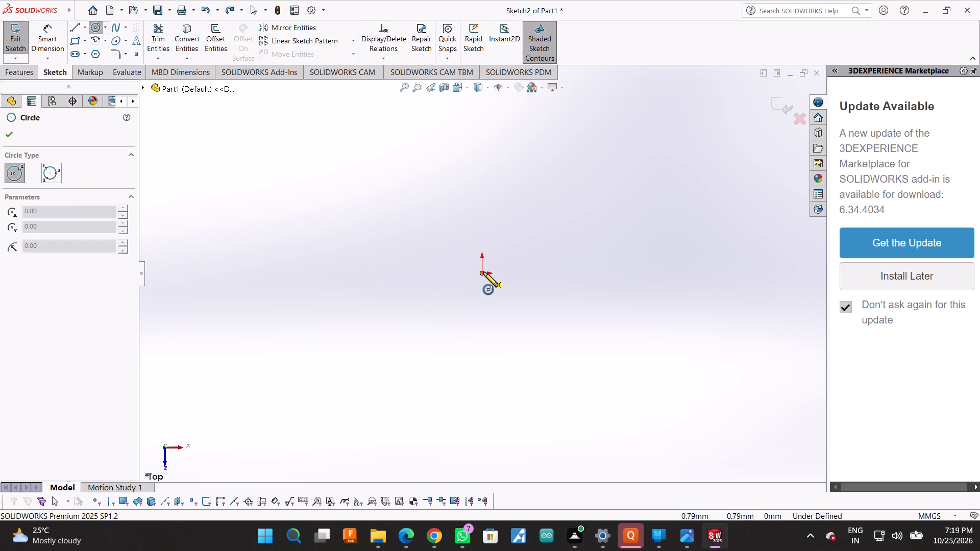
{"action": "left_click", "coordinate": [483, 272]}
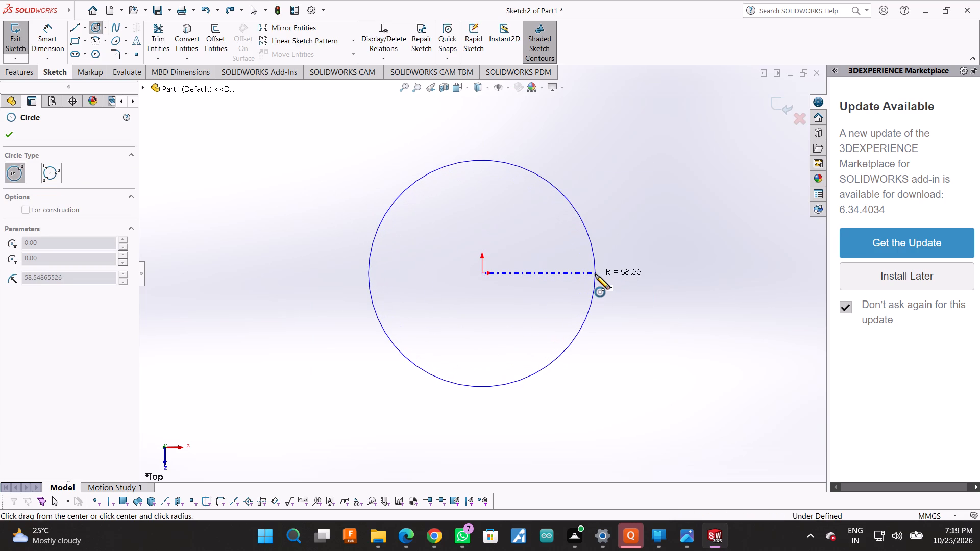
{"action": "left_click", "coordinate": [604, 273]}
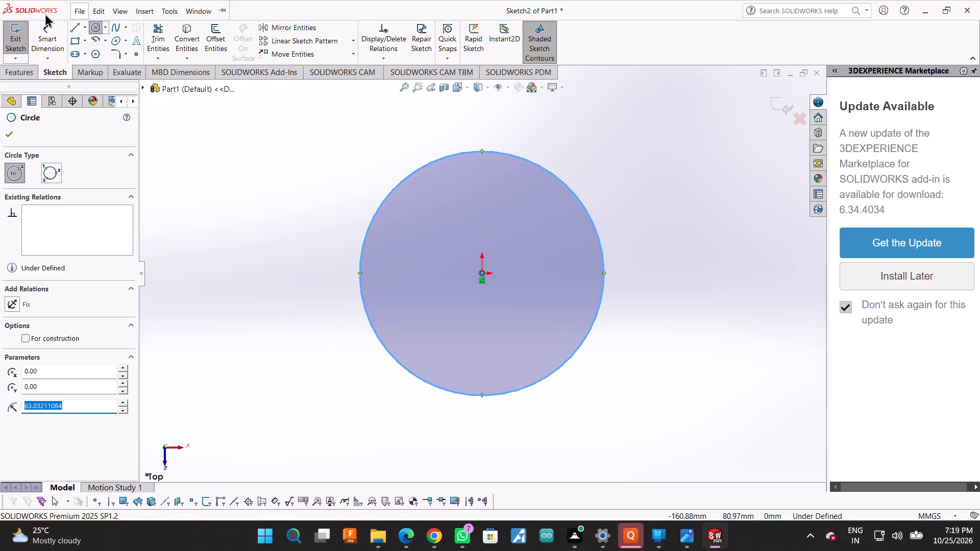
Dimension the circle's diameter and set it to 67 mm.
{"action": "left_click", "coordinate": [40, 26]}
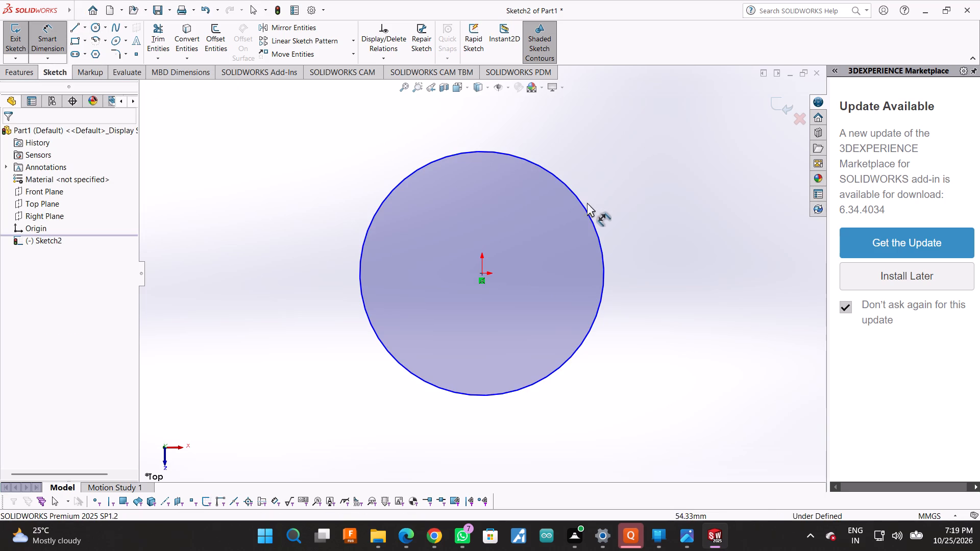
{"action": "left_click", "coordinate": [585, 208]}
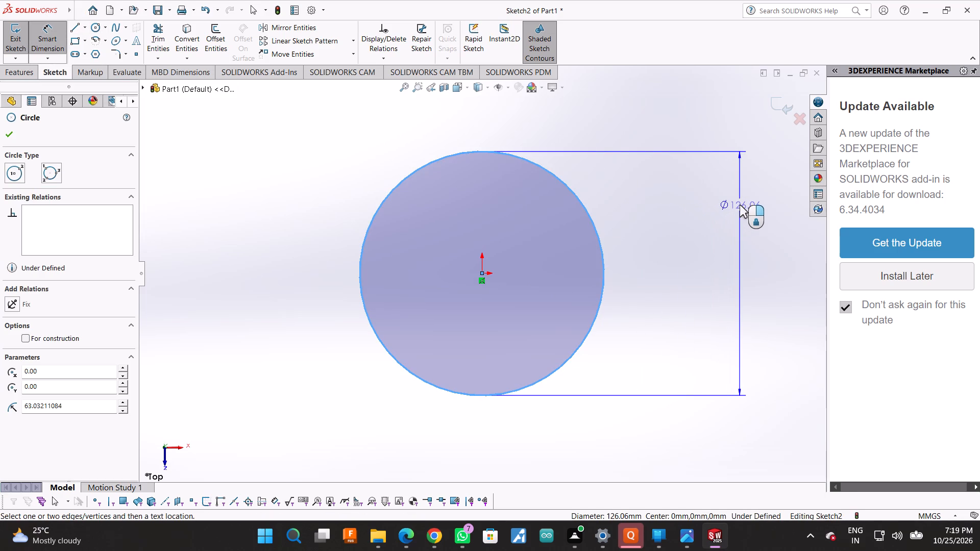
{"action": "left_click", "coordinate": [740, 205]}
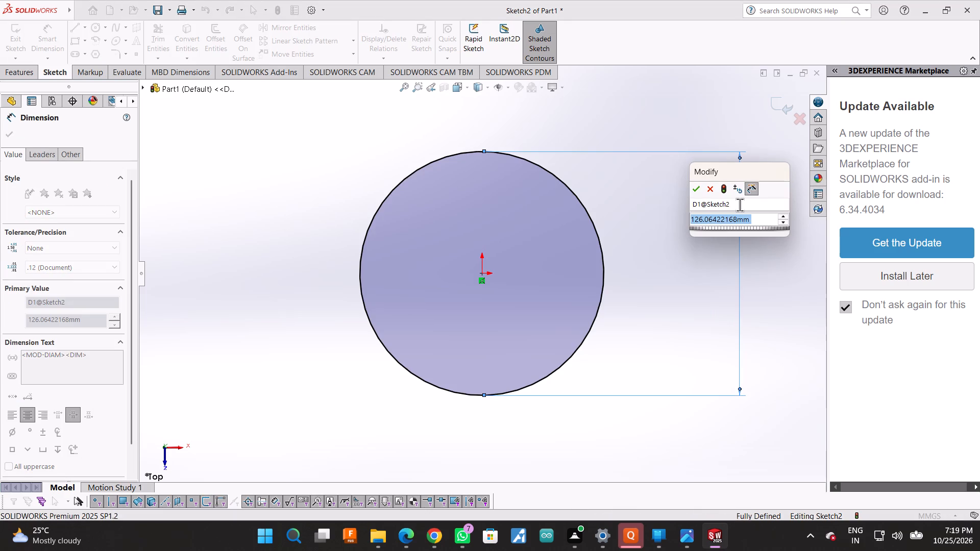
{"action": "type", "text": "67"}
{"action": "key", "text": "Return"}
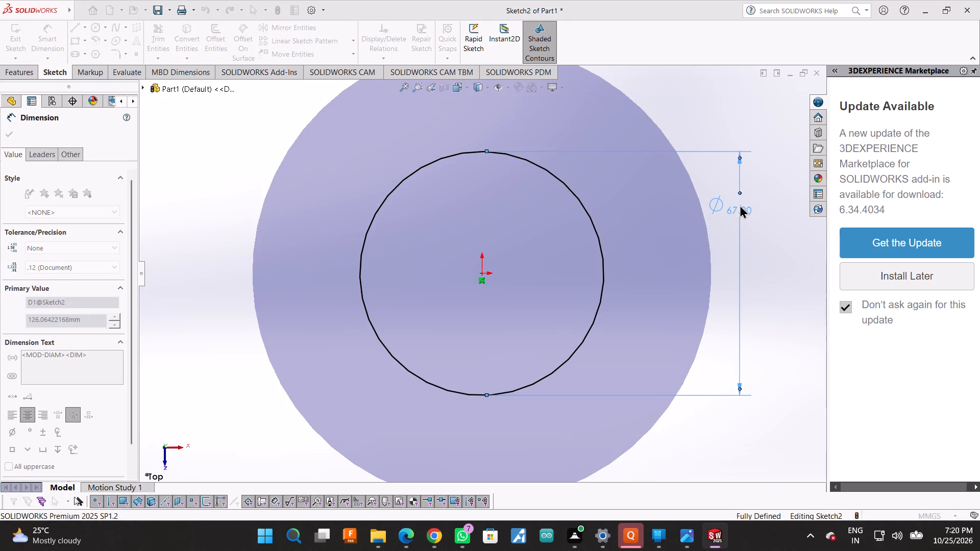
{"action": "scroll", "coordinate": [736, 207], "scroll_direction": "up", "scroll_amount": 2}
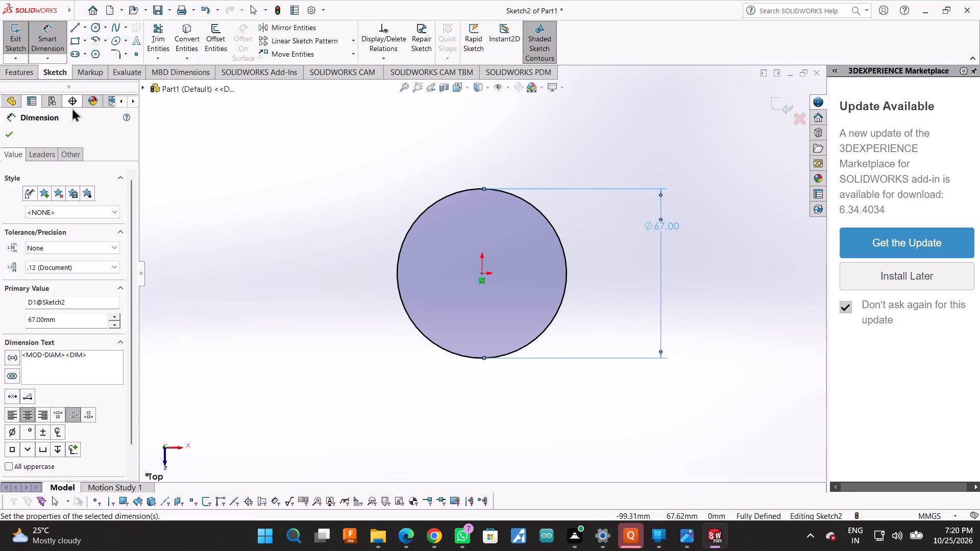
{"action": "left_click", "coordinate": [11, 132]}
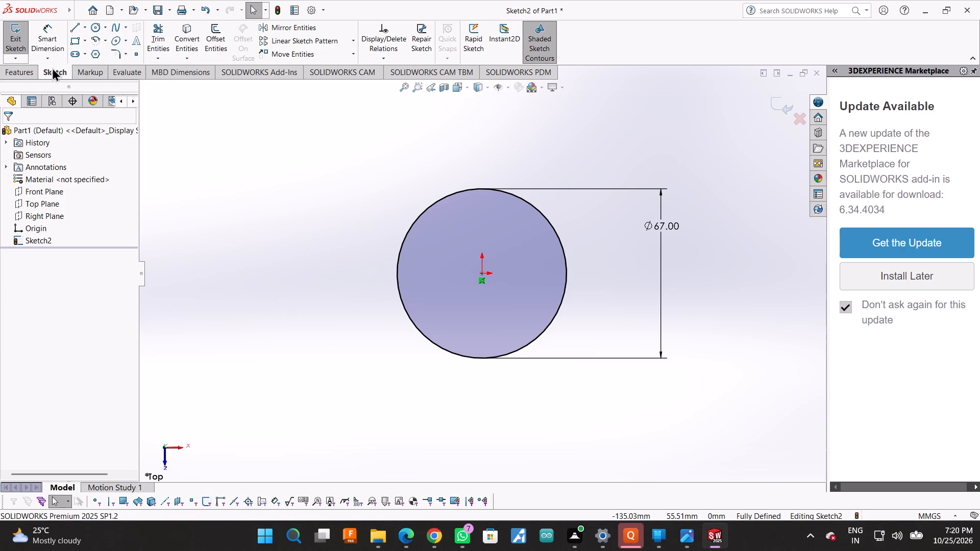
Exit the finished circle sketch on the Top Plane.
{"action": "key", "text": "space"}
{"action": "left_click", "coordinate": [106, 47]}
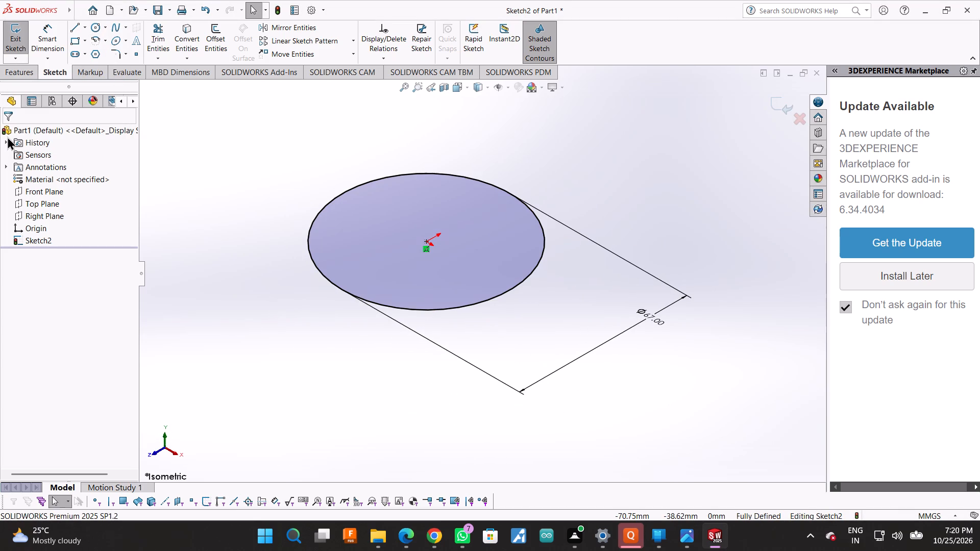
{"action": "left_click", "coordinate": [56, 192]}
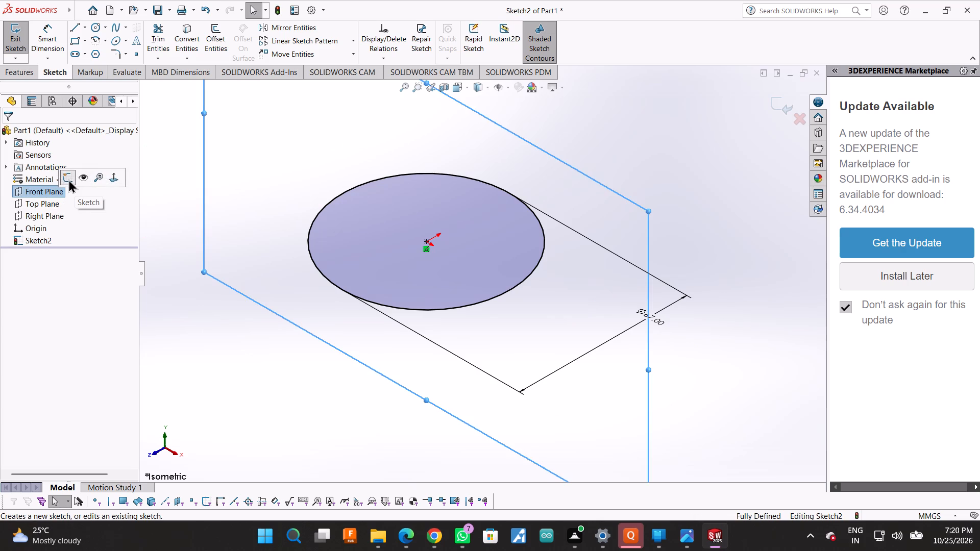
{"action": "left_click", "coordinate": [41, 201]}
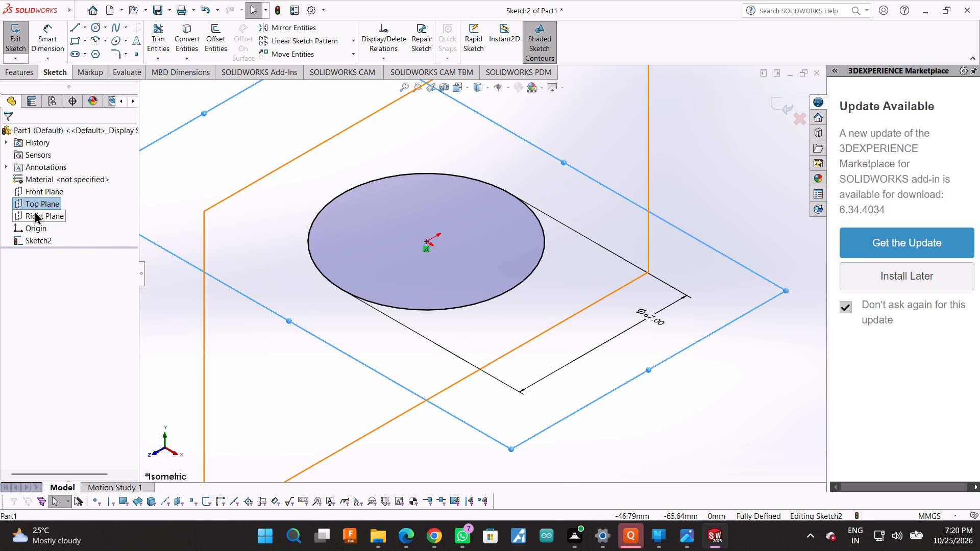
{"action": "left_click", "coordinate": [40, 195]}
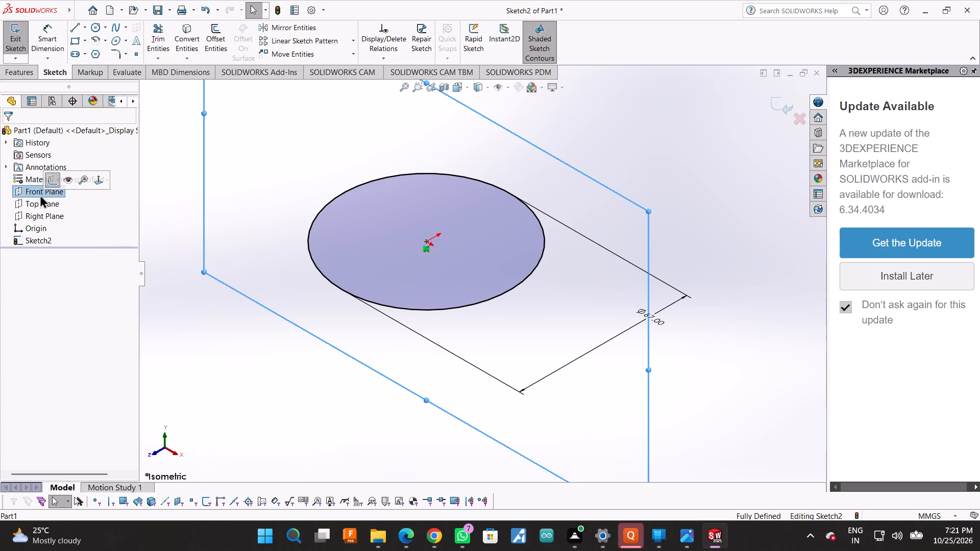
{"action": "left_click", "coordinate": [53, 182]}
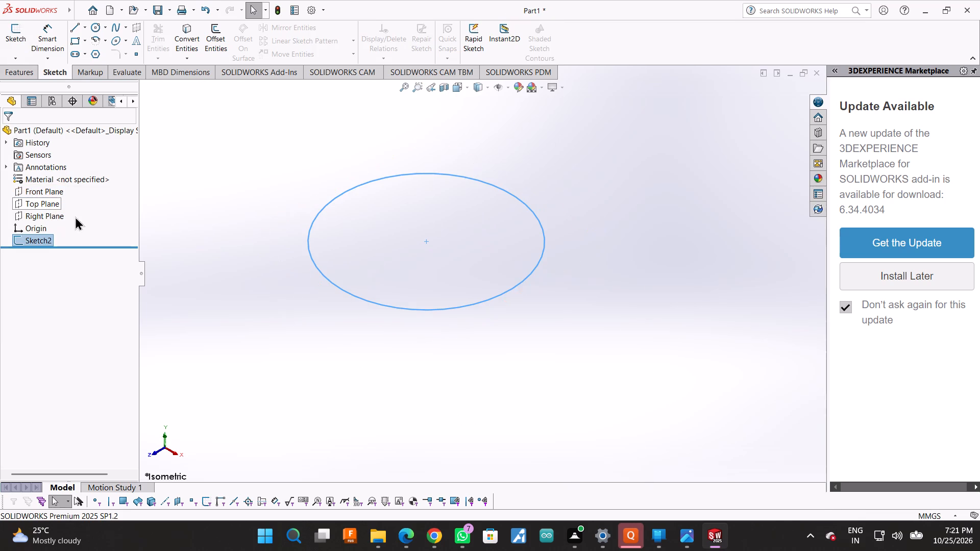
Open a sketch on the Right Plane and draw a vertical line about 31.4 mm long upward from the origin.
{"action": "left_click", "coordinate": [37, 212]}
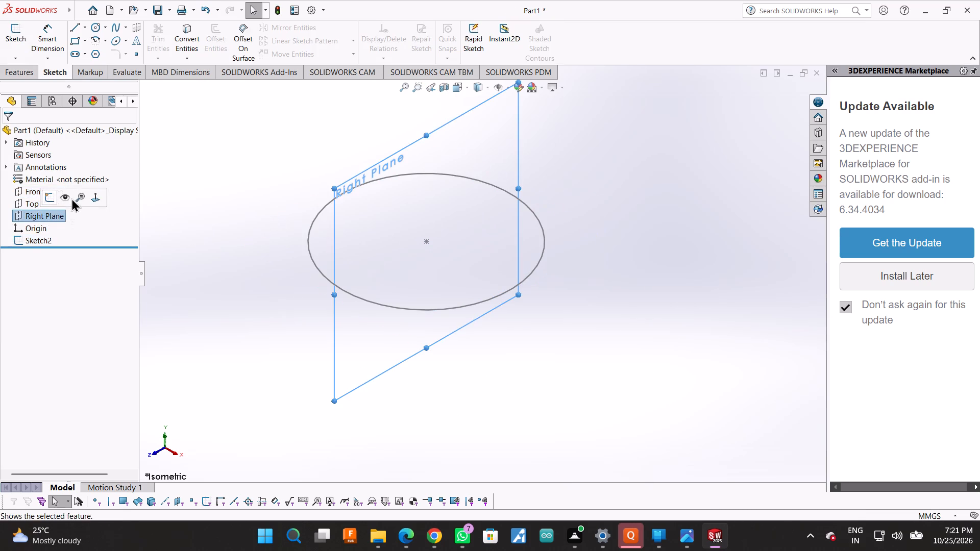
{"action": "left_click", "coordinate": [45, 193]}
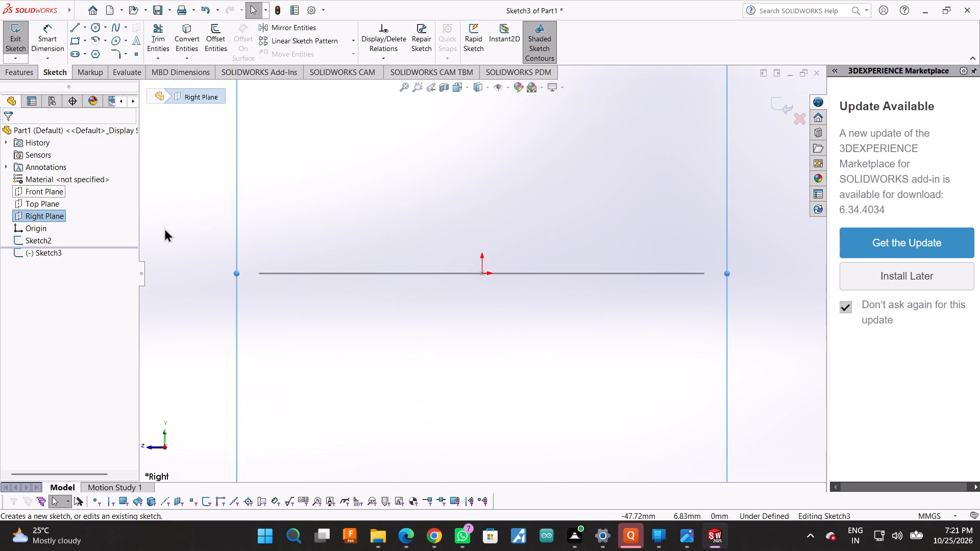
{"action": "left_click", "coordinate": [70, 30]}
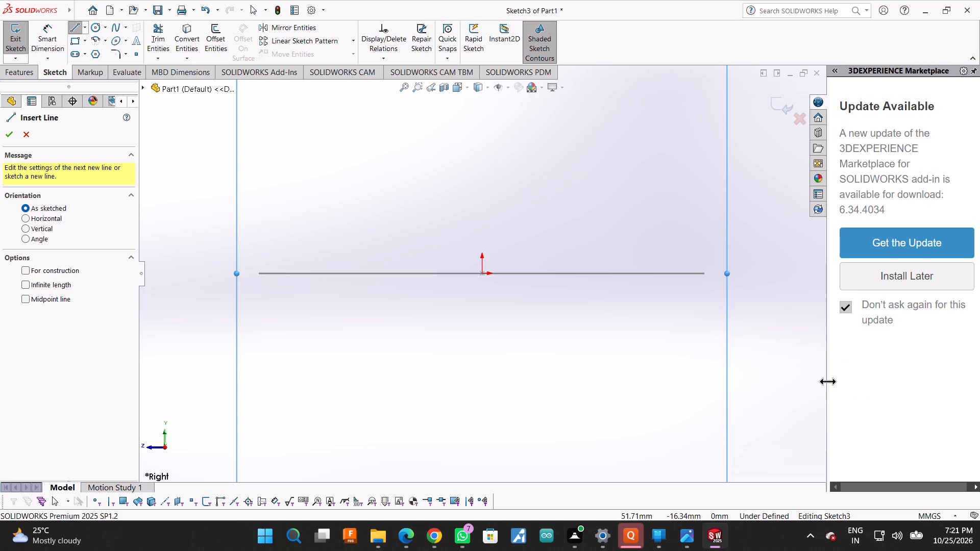
{"action": "left_click_drag", "start_coordinate": [827, 381], "coordinate": [979, 388]}
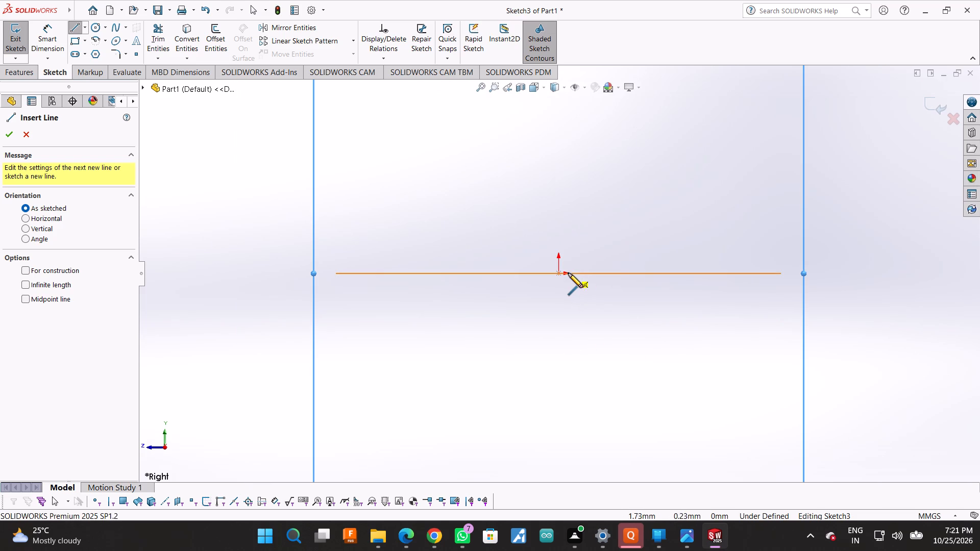
{"action": "left_click", "coordinate": [558, 271]}
{"action": "scroll", "coordinate": [563, 192], "scroll_direction": "up", "scroll_amount": 1}
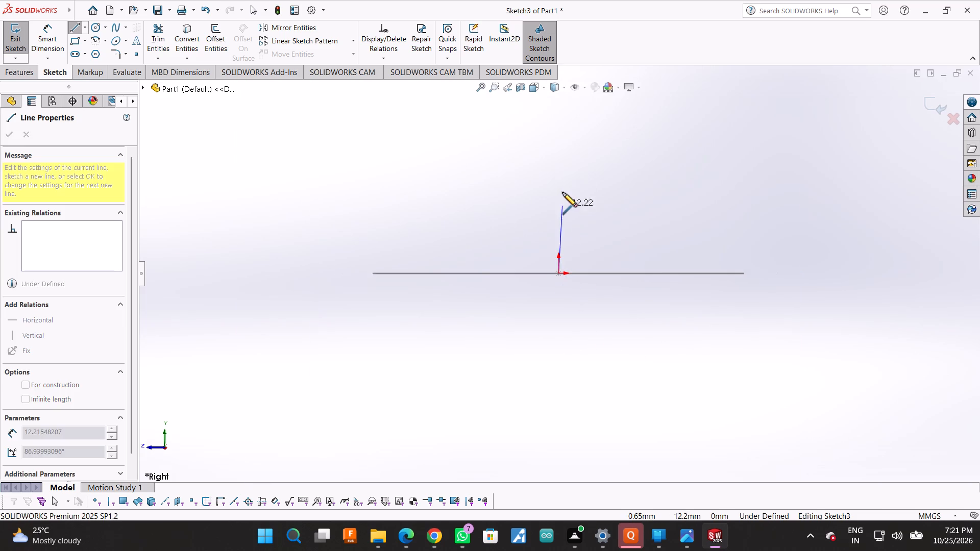
{"action": "scroll", "coordinate": [562, 192], "scroll_direction": "up", "scroll_amount": 7}
{"action": "scroll", "coordinate": [566, 249], "scroll_direction": "down", "scroll_amount": 4}
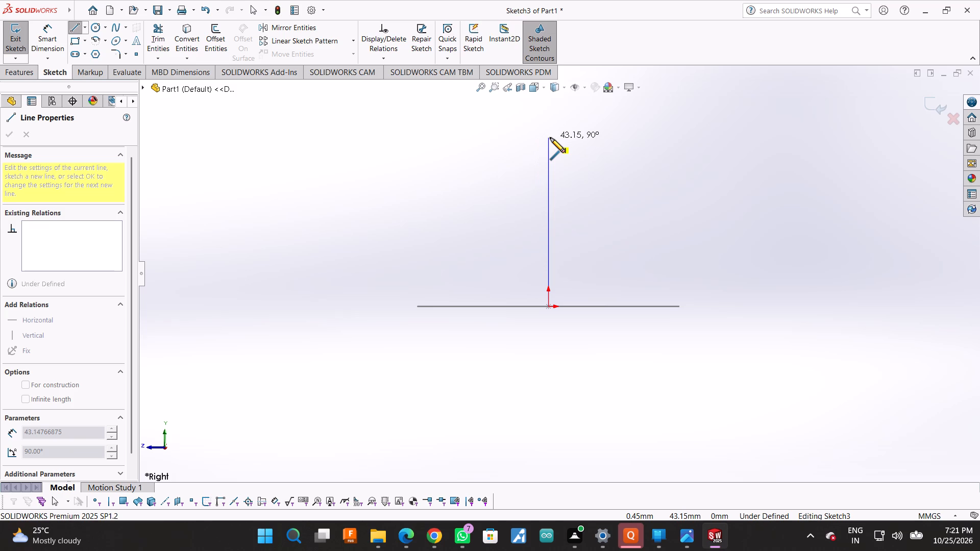
{"action": "left_click", "coordinate": [550, 184]}
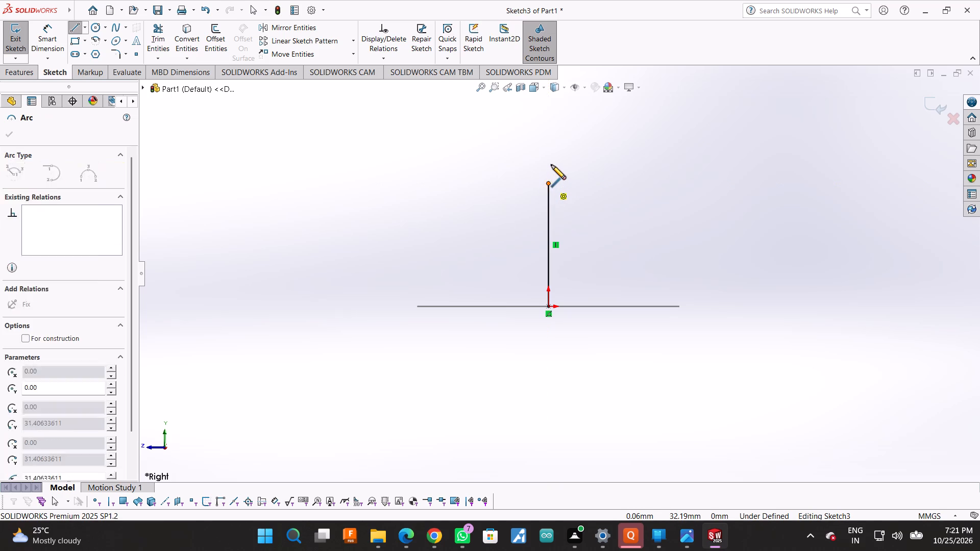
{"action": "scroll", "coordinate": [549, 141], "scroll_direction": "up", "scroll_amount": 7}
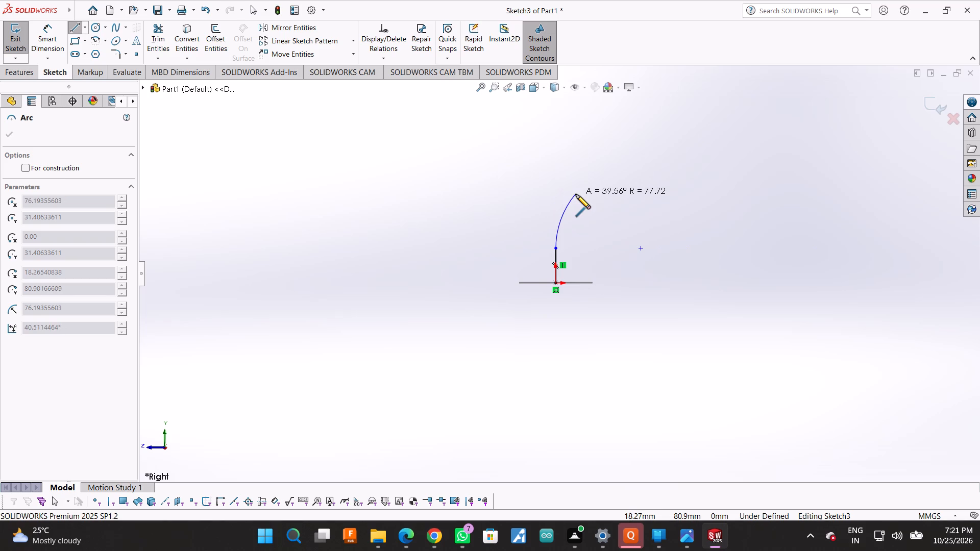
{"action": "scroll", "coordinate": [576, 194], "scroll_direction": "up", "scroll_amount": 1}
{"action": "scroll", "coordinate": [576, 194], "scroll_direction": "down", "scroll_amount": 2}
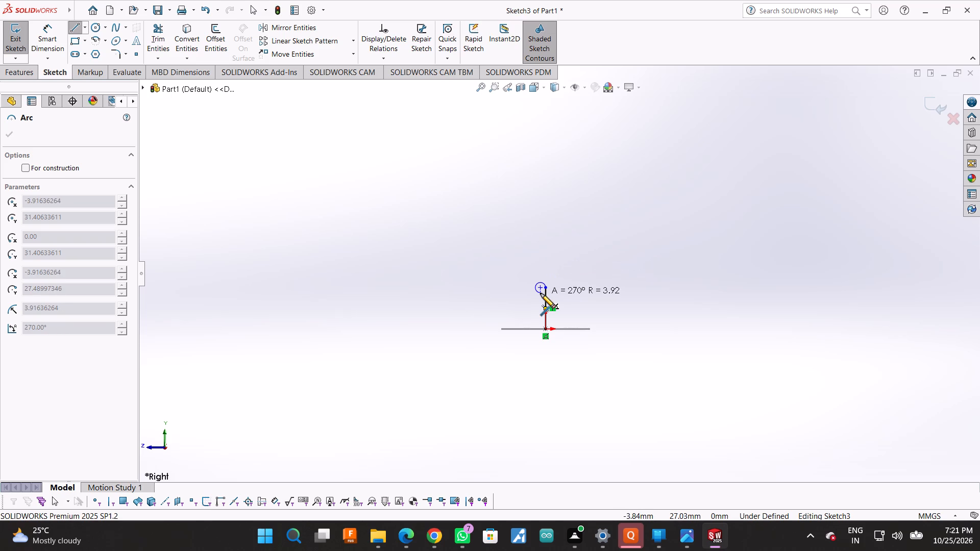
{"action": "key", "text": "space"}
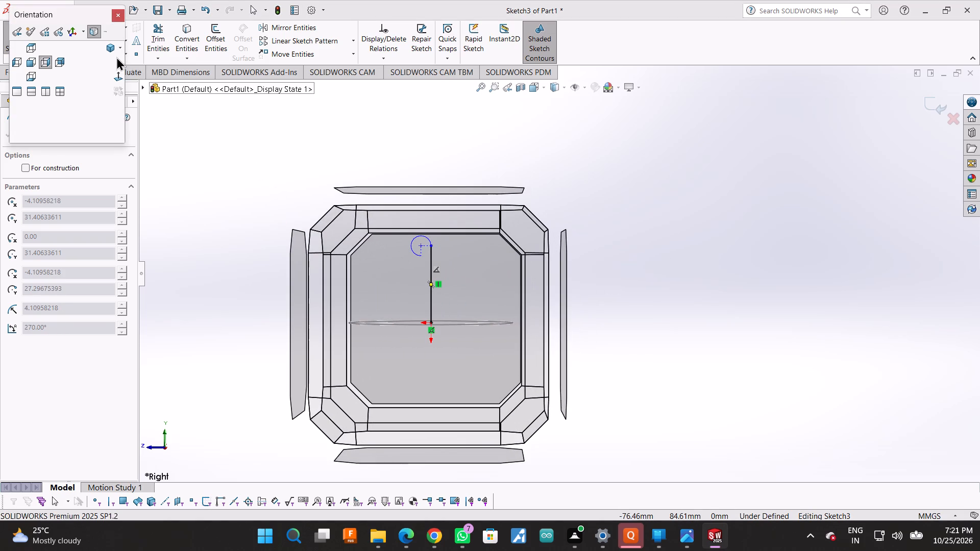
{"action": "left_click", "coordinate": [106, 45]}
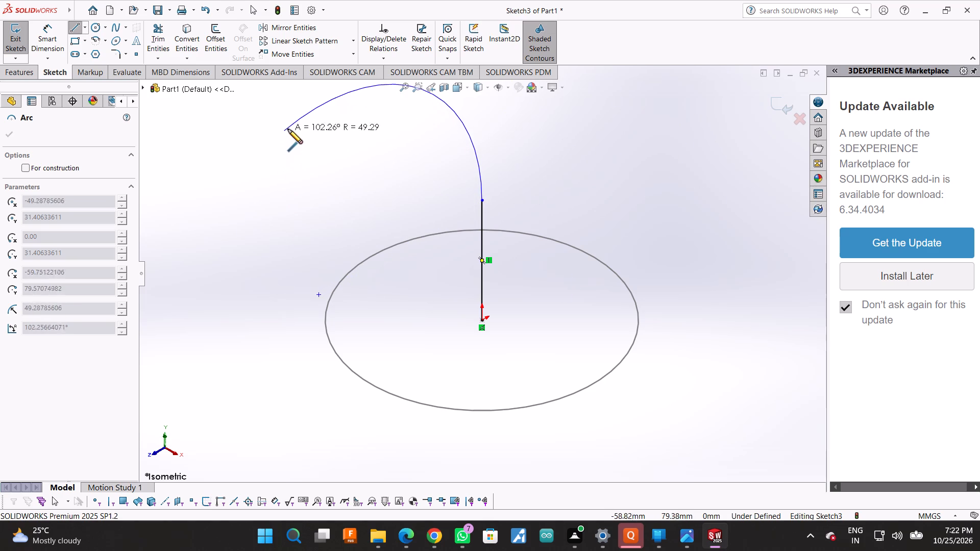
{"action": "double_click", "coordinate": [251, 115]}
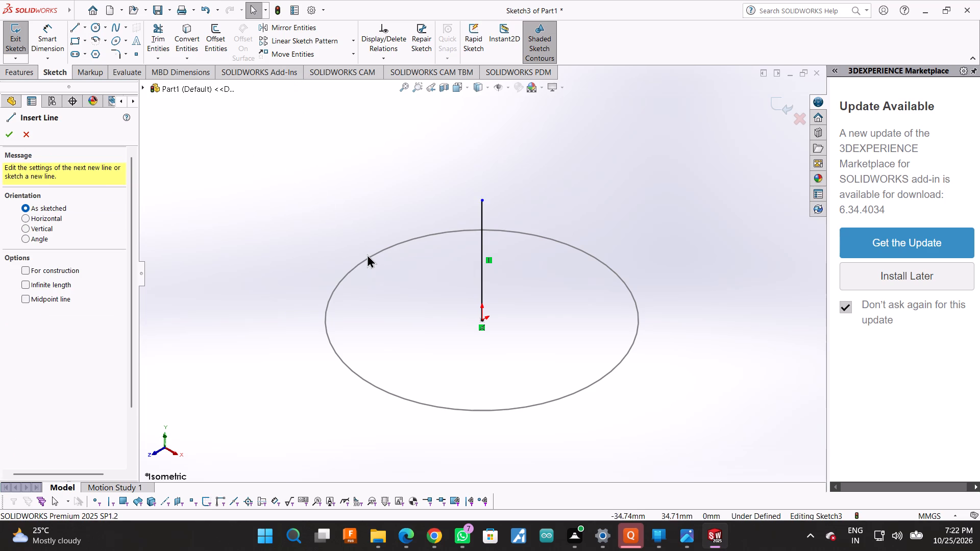
Undo the vertical line in the Right Plane sketch and leave the Line command.
{"action": "scroll", "coordinate": [370, 254], "scroll_direction": "up", "scroll_amount": 2}
{"action": "scroll", "coordinate": [420, 288], "scroll_direction": "up", "scroll_amount": 3}
{"action": "scroll", "coordinate": [472, 279], "scroll_direction": "up", "scroll_amount": 1}
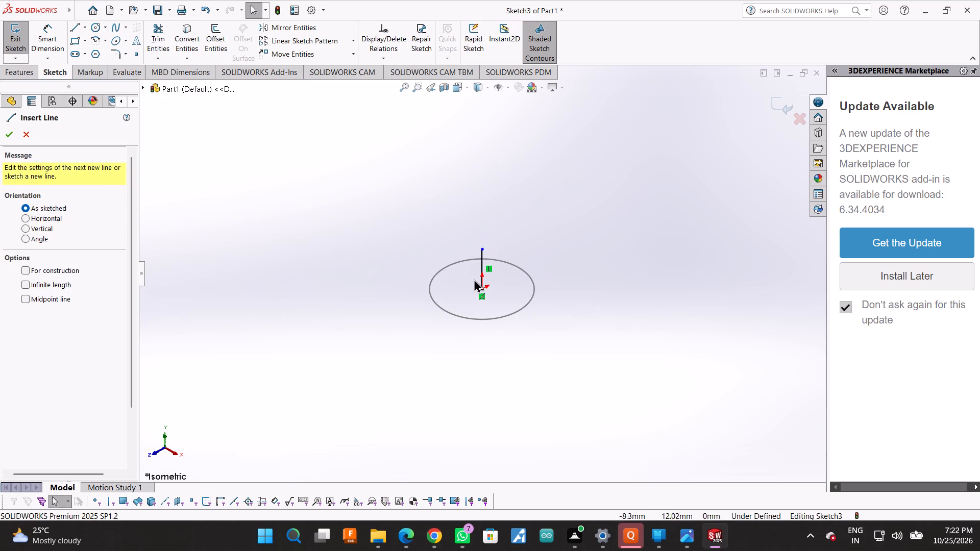
{"action": "middle_click", "coordinate": [512, 273]}
{"action": "scroll", "coordinate": [509, 274], "scroll_direction": "down", "scroll_amount": 6}
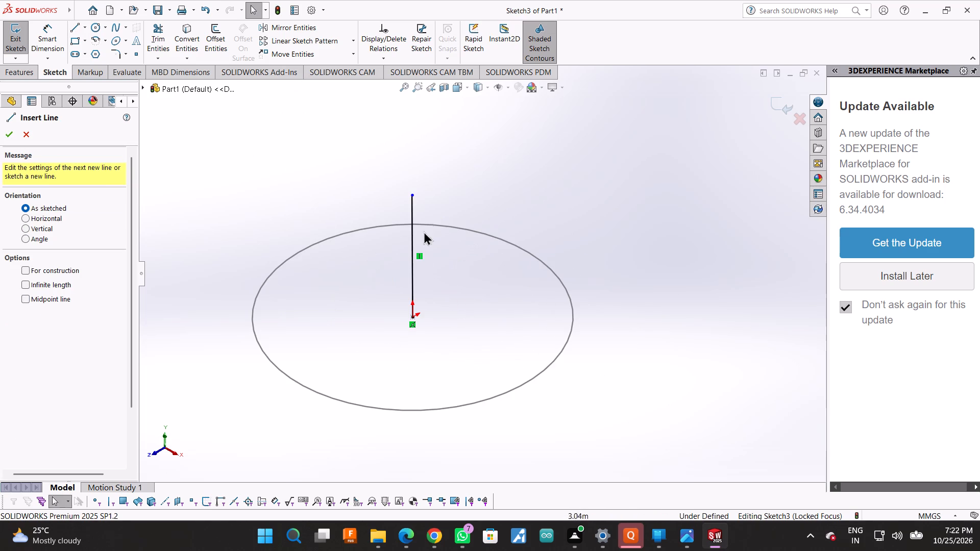
{"action": "scroll", "coordinate": [413, 190], "scroll_direction": "down", "scroll_amount": 3}
{"action": "scroll", "coordinate": [433, 191], "scroll_direction": "up", "scroll_amount": 3}
{"action": "key", "text": "ctrl+z"}
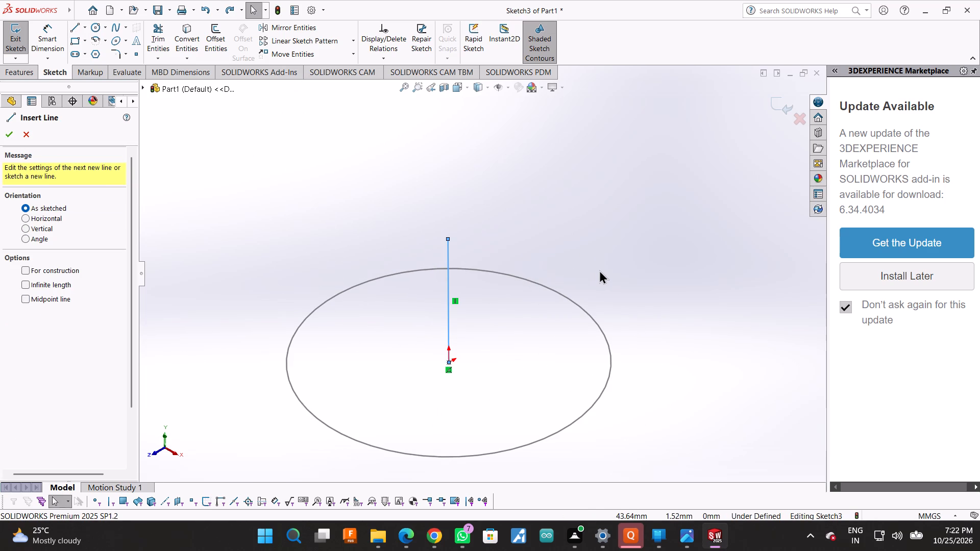
{"action": "key", "text": "shift+z"}
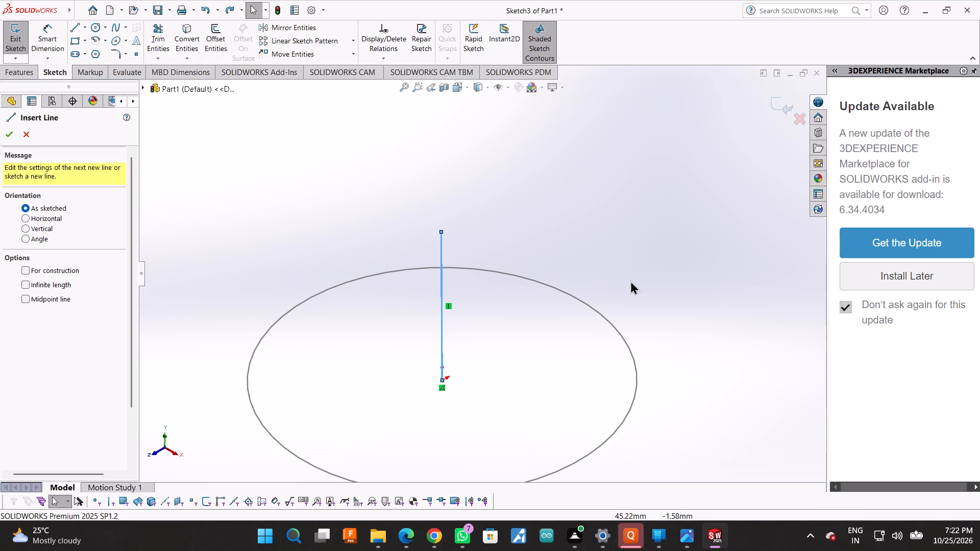
{"action": "key", "text": "ctrl+z"}
{"action": "scroll", "coordinate": [551, 281], "scroll_direction": "up", "scroll_amount": 3}
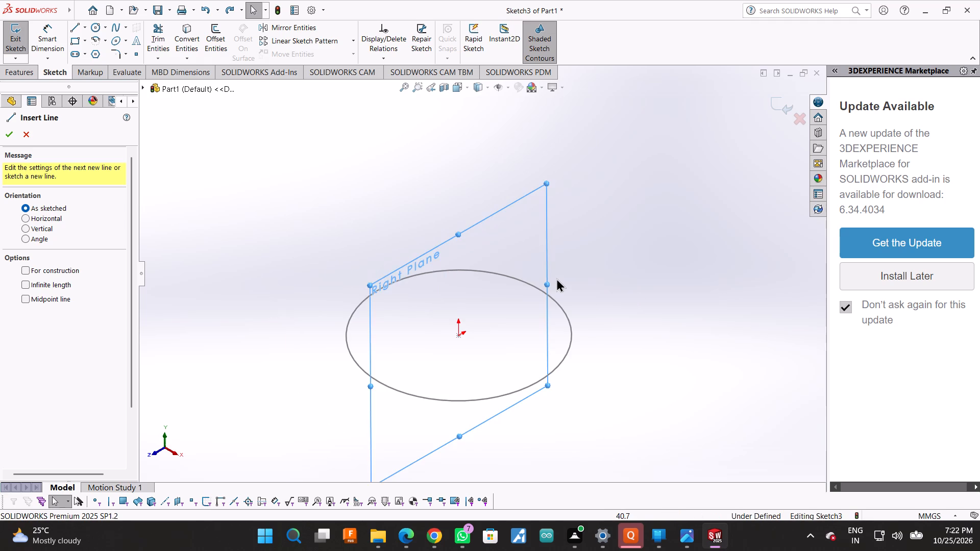
{"action": "scroll", "coordinate": [557, 278], "scroll_direction": "down", "scroll_amount": 1}
{"action": "scroll", "coordinate": [447, 293], "scroll_direction": "up", "scroll_amount": 1}
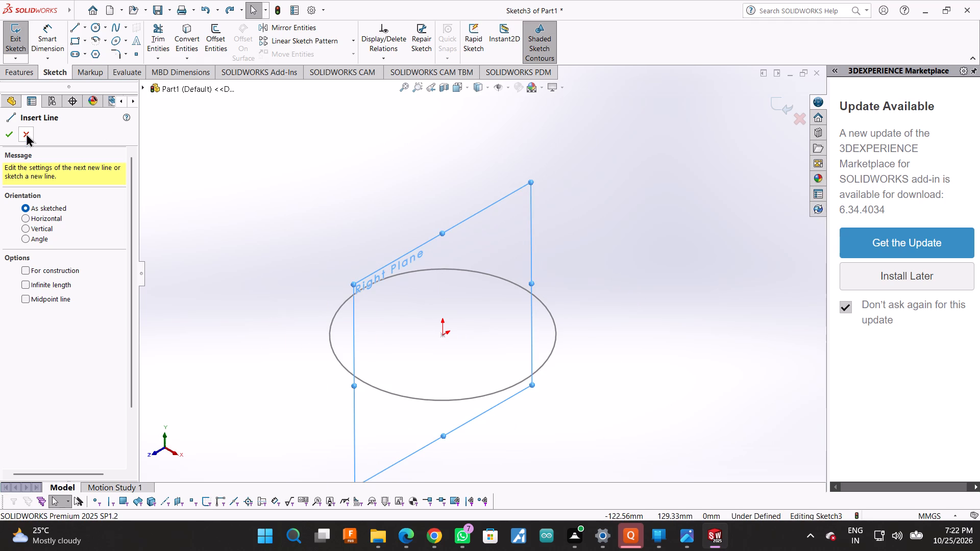
{"action": "left_click", "coordinate": [26, 133]}
Examine the circle sketch in relation to the Top Plane and Right Plane from several view angles.
{"action": "key", "text": "space"}
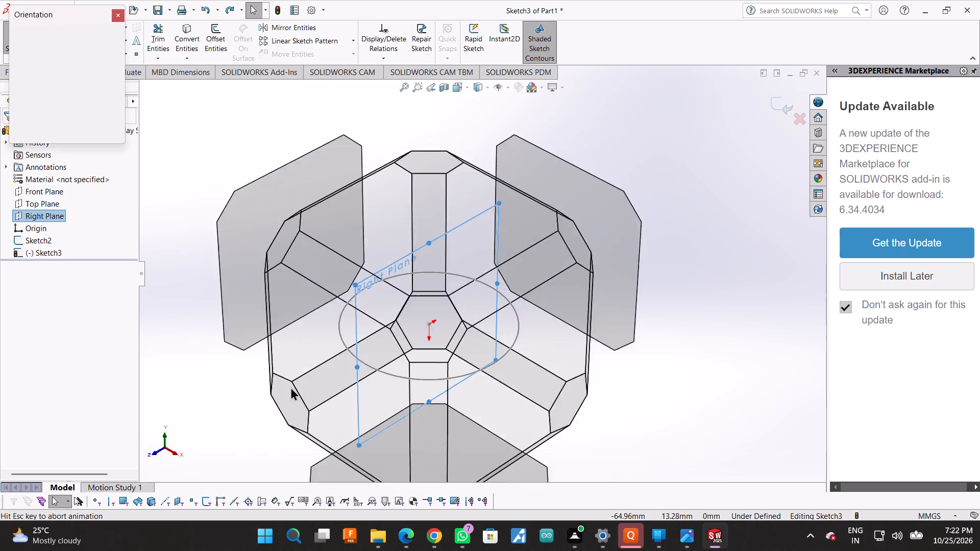
{"action": "left_click", "coordinate": [105, 48]}
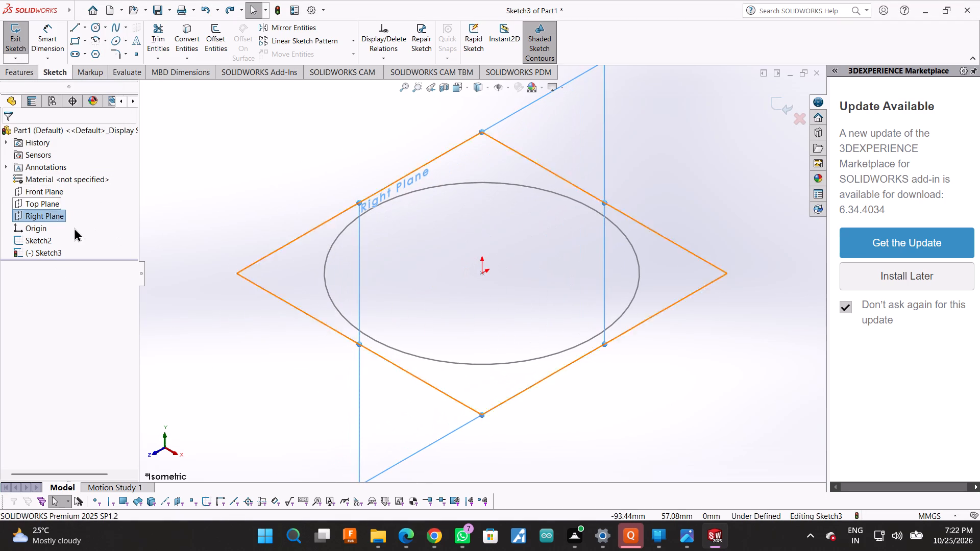
{"action": "left_click", "coordinate": [48, 214]}
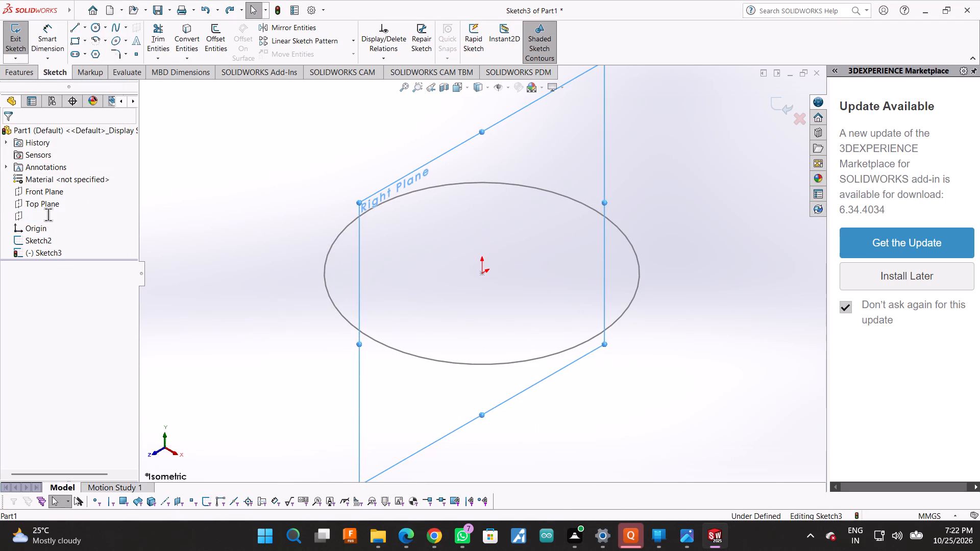
{"action": "scroll", "coordinate": [306, 266], "scroll_direction": "up", "scroll_amount": 1}
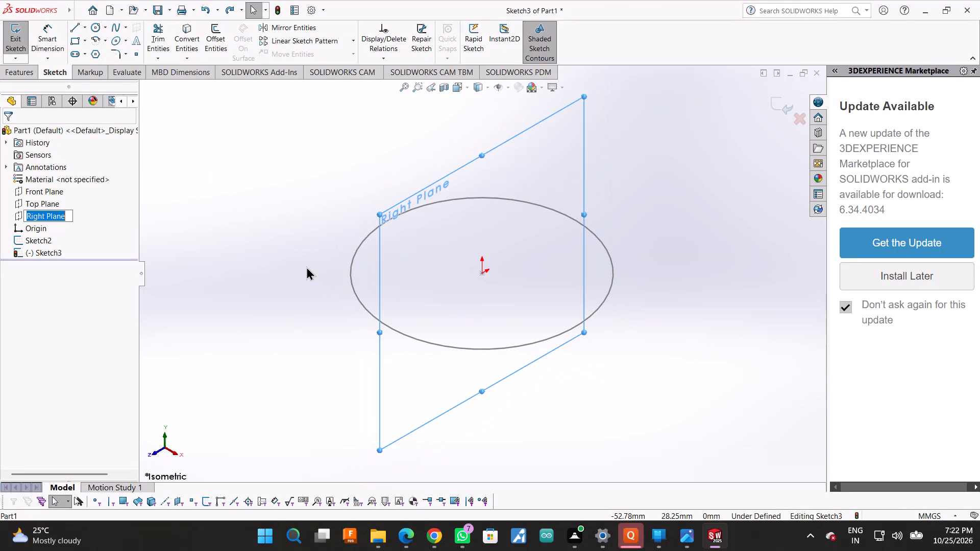
{"action": "left_click", "coordinate": [288, 269]}
{"action": "scroll", "coordinate": [286, 270], "scroll_direction": "up", "scroll_amount": 1}
{"action": "right_click", "coordinate": [312, 306]}
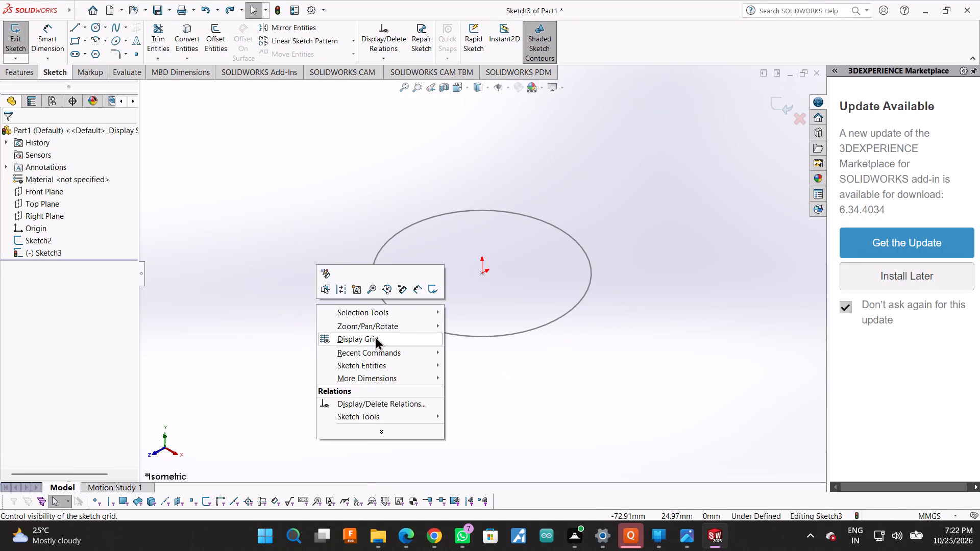
{"action": "left_click", "coordinate": [378, 327]}
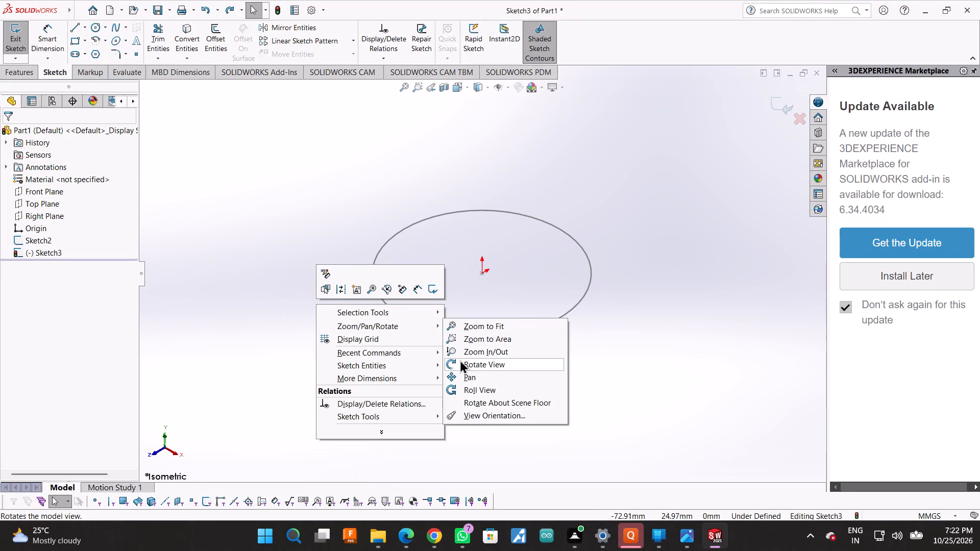
{"action": "left_click", "coordinate": [460, 360]}
{"action": "left_click_drag", "start_coordinate": [311, 258], "coordinate": [375, 268]}
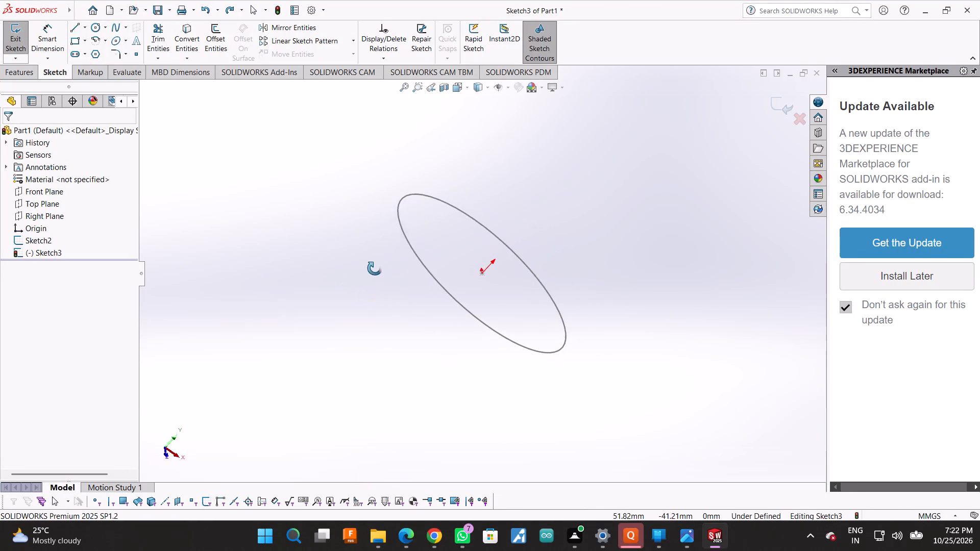
{"action": "left_click_drag", "start_coordinate": [375, 268], "coordinate": [342, 261]}
{"action": "left_click", "coordinate": [58, 205]}
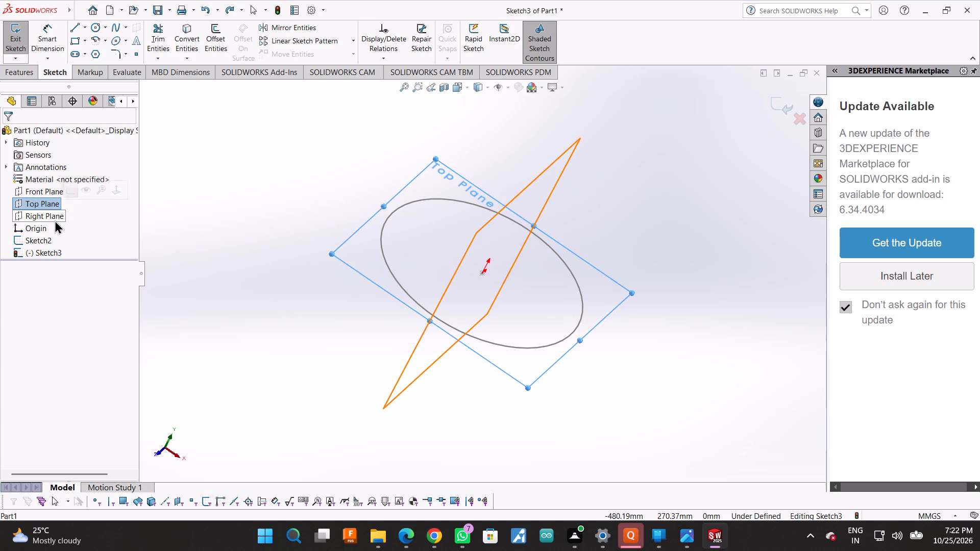
{"action": "left_click", "coordinate": [55, 220]}
{"action": "left_click_drag", "start_coordinate": [227, 186], "coordinate": [339, 244]}
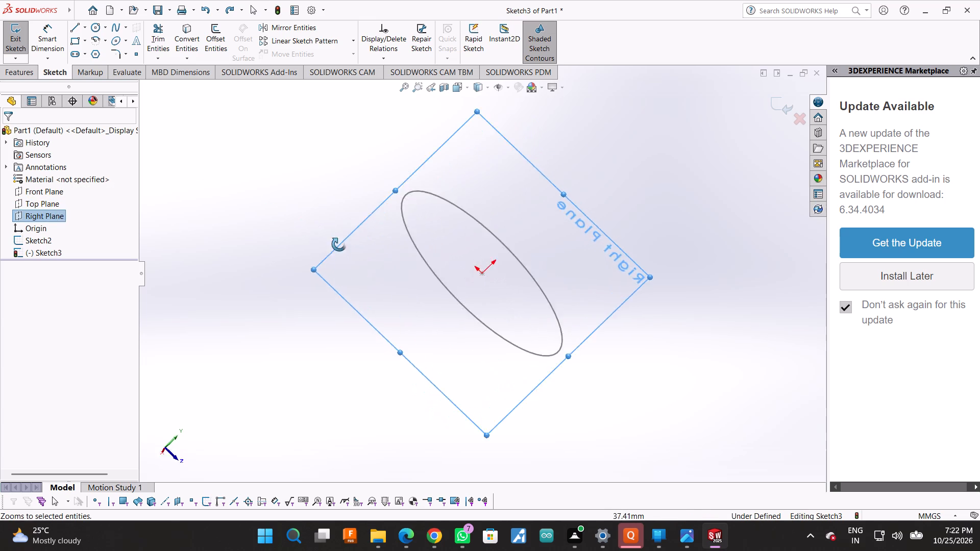
{"action": "left_click_drag", "start_coordinate": [339, 244], "coordinate": [244, 355]}
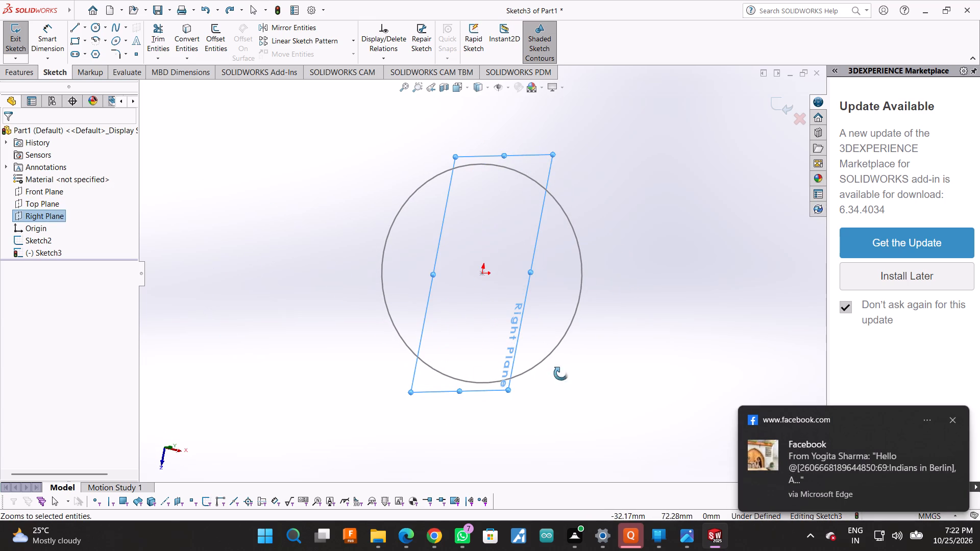
{"action": "left_click", "coordinate": [955, 418]}
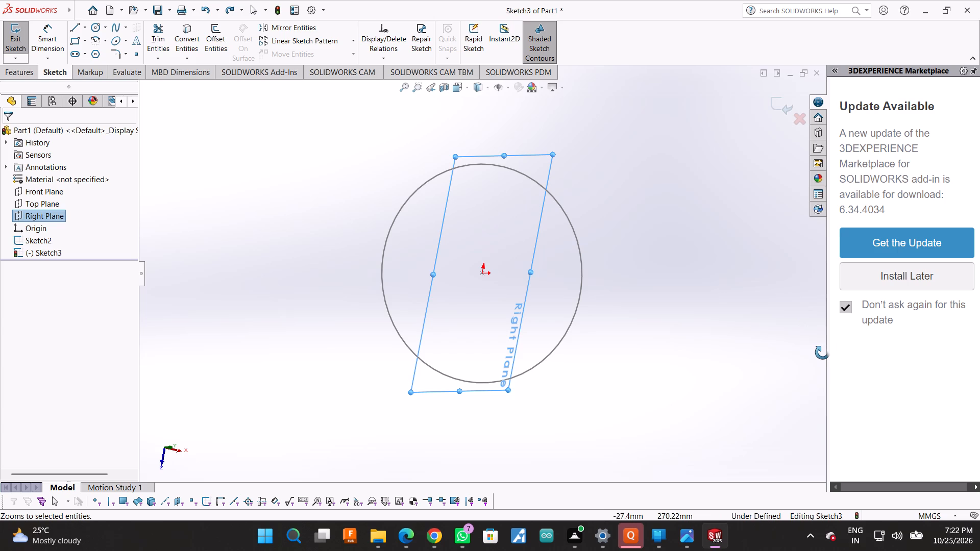
{"action": "left_click_drag", "start_coordinate": [827, 354], "coordinate": [979, 349]}
{"action": "left_click", "coordinate": [979, 349]}
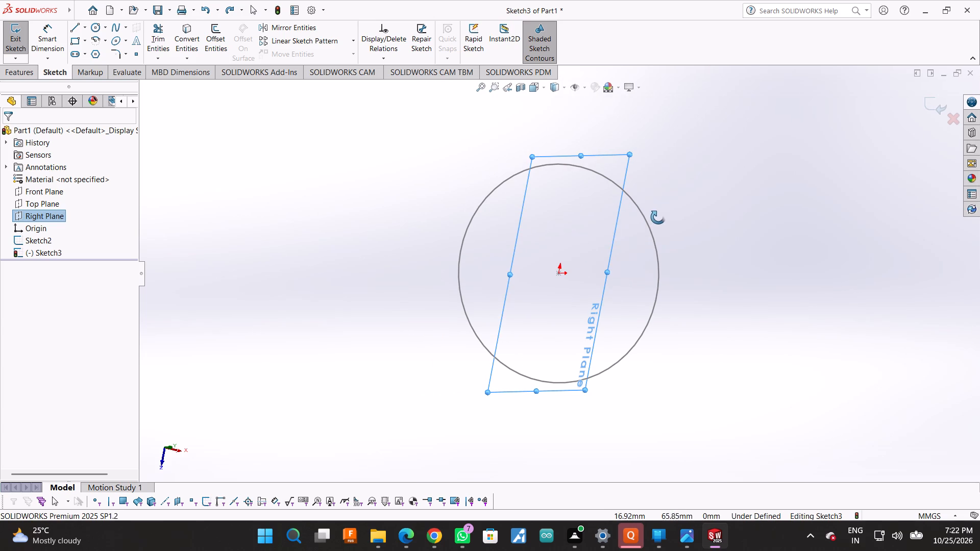
{"action": "left_click_drag", "start_coordinate": [681, 198], "coordinate": [479, 322]}
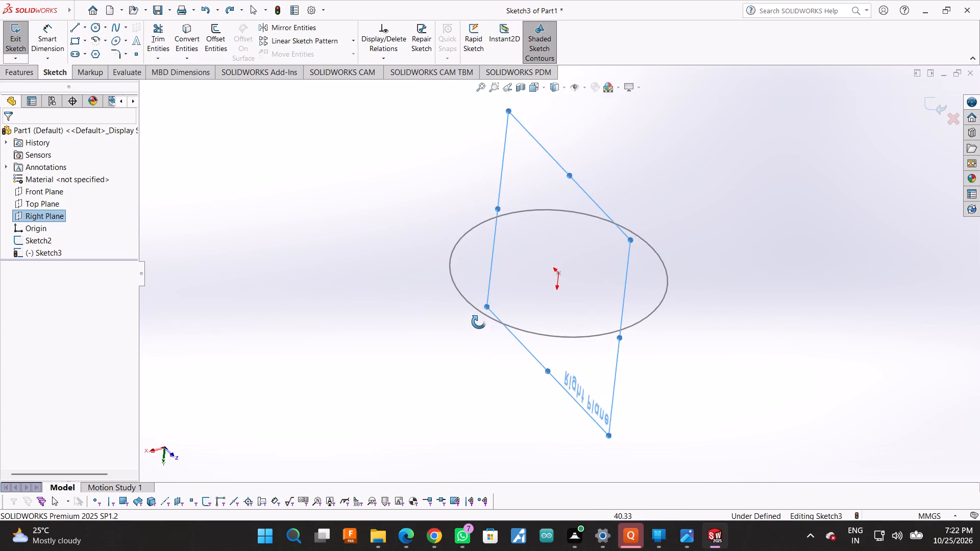
{"action": "left_click_drag", "start_coordinate": [479, 322], "coordinate": [476, 42]}
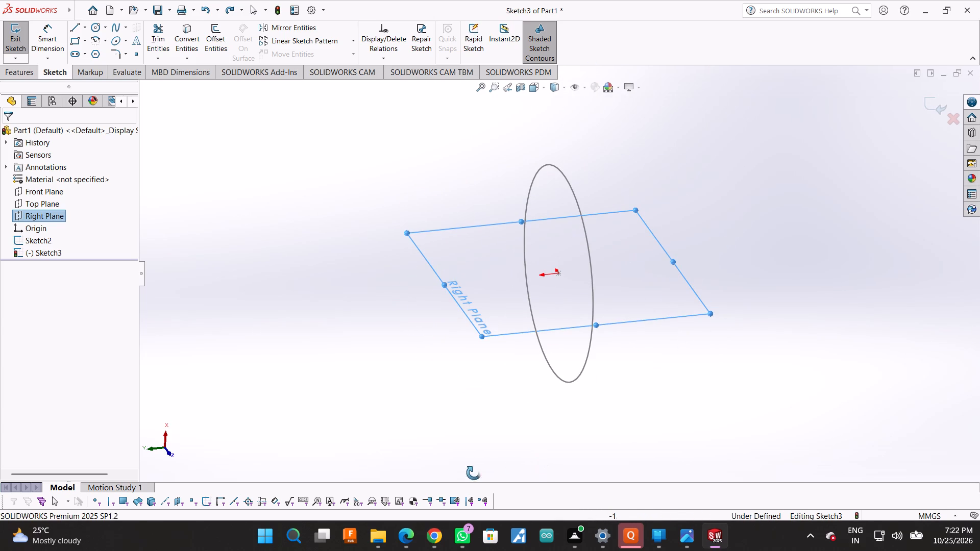
{"action": "left_click_drag", "start_coordinate": [456, 449], "coordinate": [540, 265]}
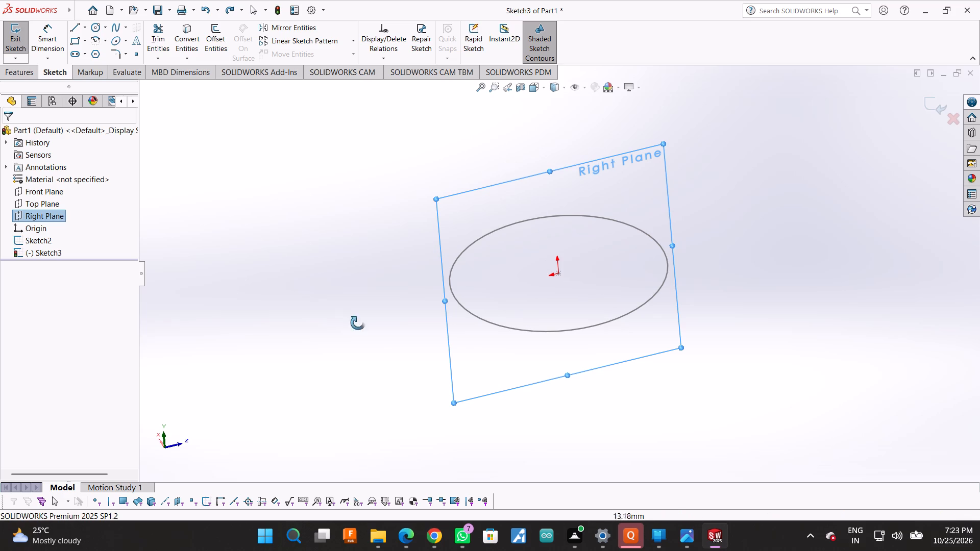
{"action": "left_click_drag", "start_coordinate": [309, 279], "coordinate": [292, 235]}
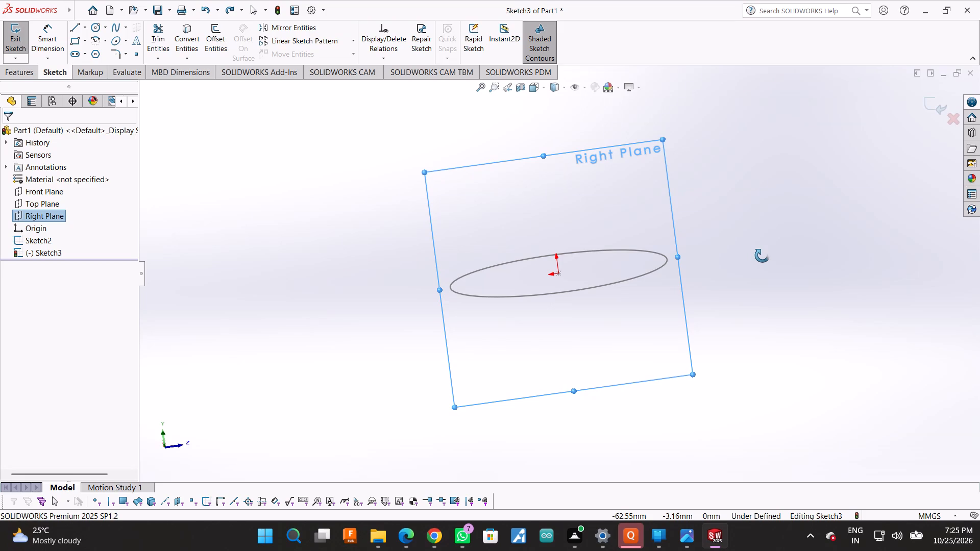
{"action": "scroll", "coordinate": [753, 264], "scroll_direction": "down", "scroll_amount": 1}
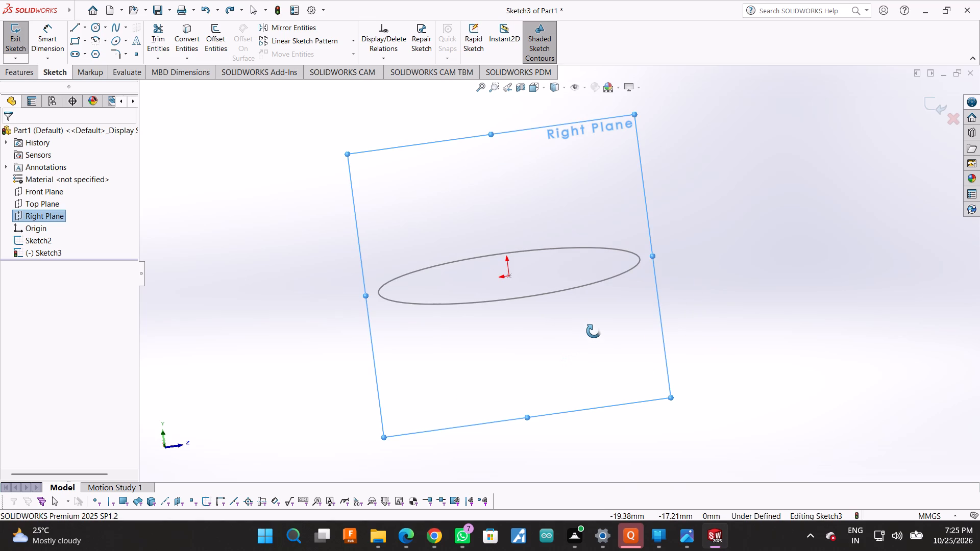
{"action": "scroll", "coordinate": [539, 402], "scroll_direction": "up", "scroll_amount": 2}
{"action": "scroll", "coordinate": [565, 257], "scroll_direction": "down", "scroll_amount": 2}
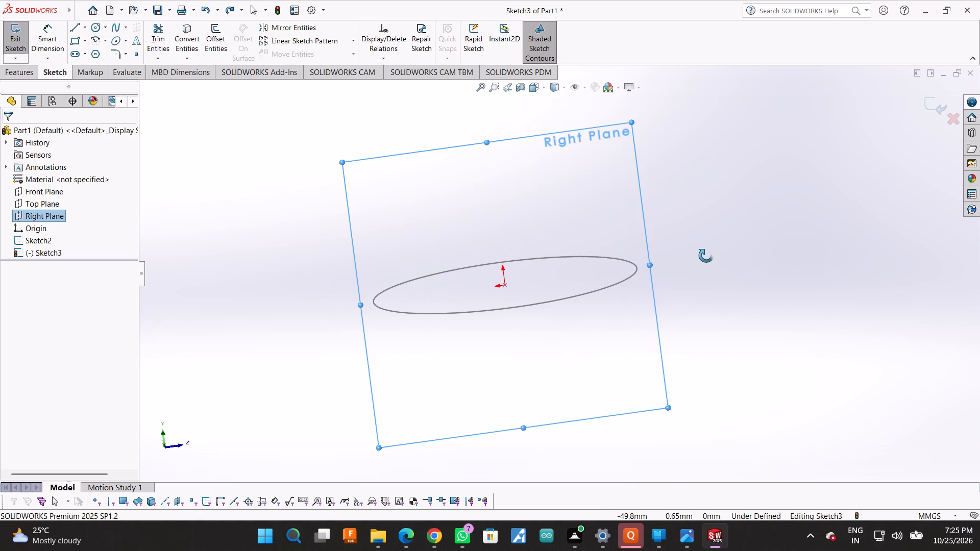
{"action": "scroll", "coordinate": [706, 256], "scroll_direction": "down", "scroll_amount": 1}
{"action": "scroll", "coordinate": [734, 325], "scroll_direction": "up", "scroll_amount": 2}
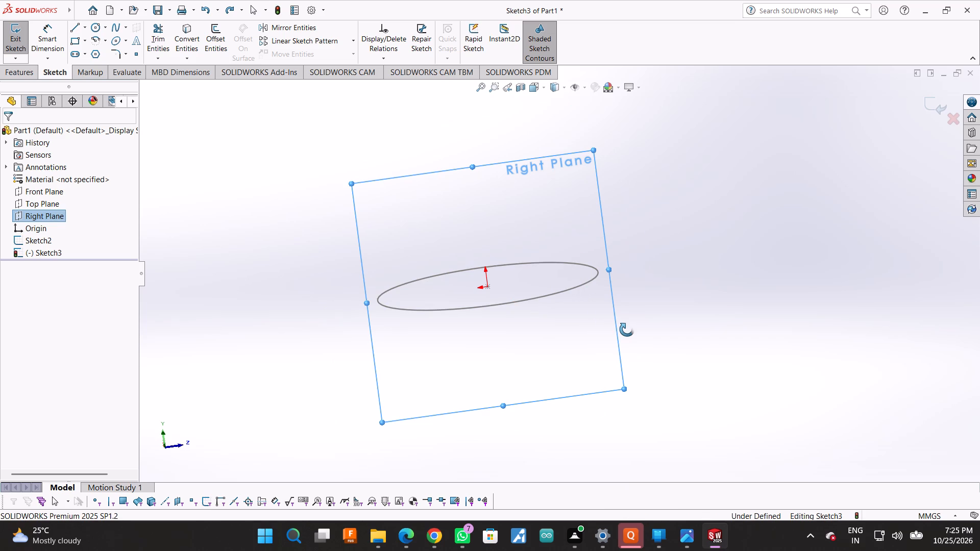
Undo the Right Plane sketch and the dimensioned circle, back to an empty sketch on the Top Plane.
{"action": "key", "text": "ctrl+z"}
{"action": "key", "text": "ctrl+z"}
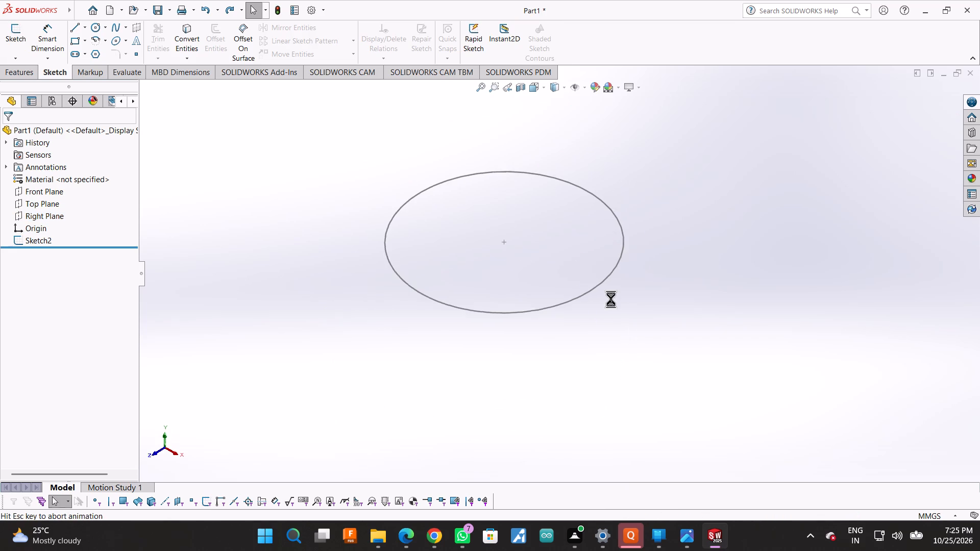
{"action": "key", "text": "ctrl+z"}
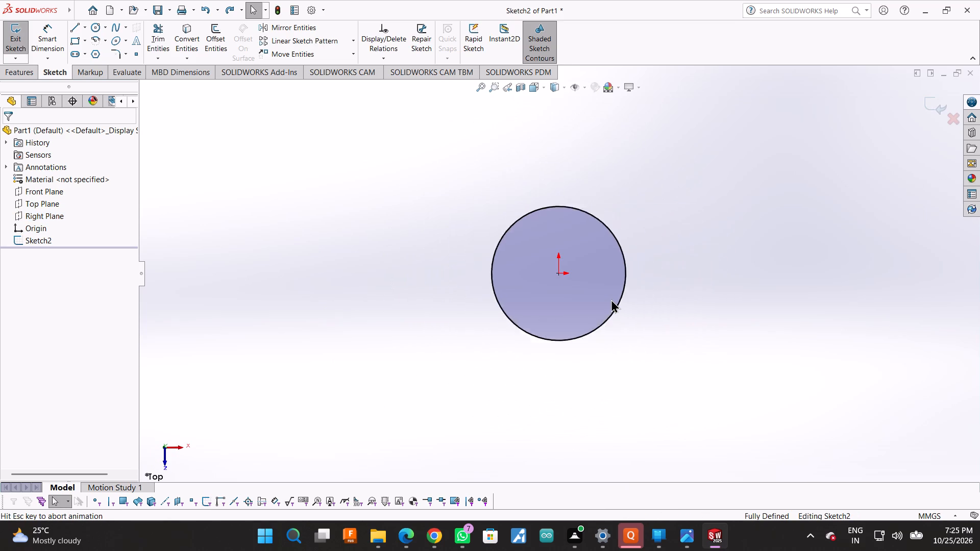
{"action": "key", "text": "ctrl+z"}
{"action": "key", "text": "ctrl+z"}
{"action": "scroll", "coordinate": [628, 341], "scroll_direction": "up", "scroll_amount": 1}
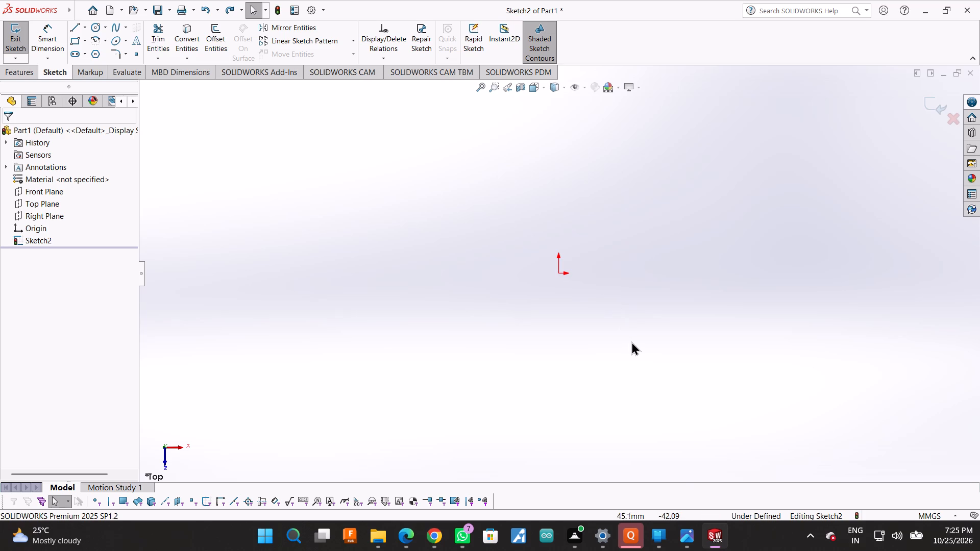
{"action": "scroll", "coordinate": [617, 248], "scroll_direction": "down", "scroll_amount": 2}
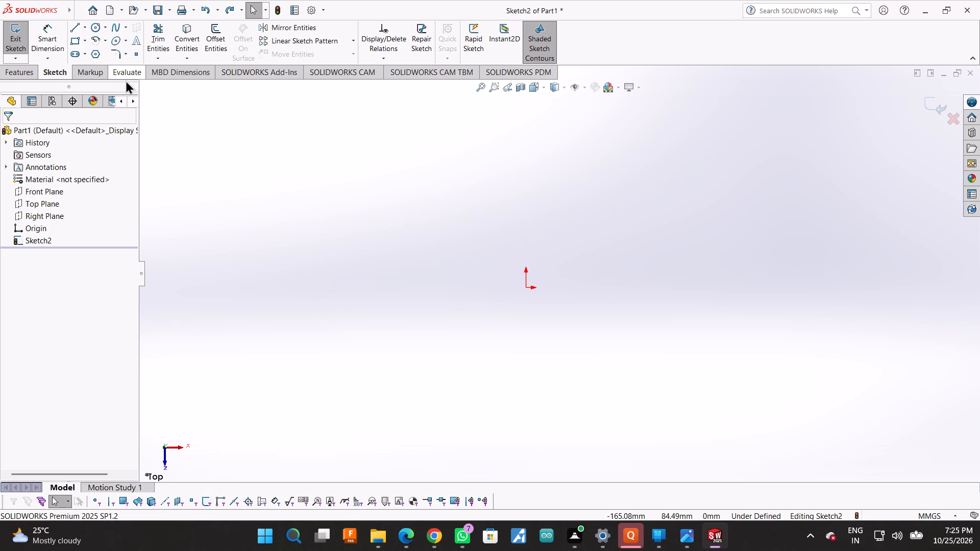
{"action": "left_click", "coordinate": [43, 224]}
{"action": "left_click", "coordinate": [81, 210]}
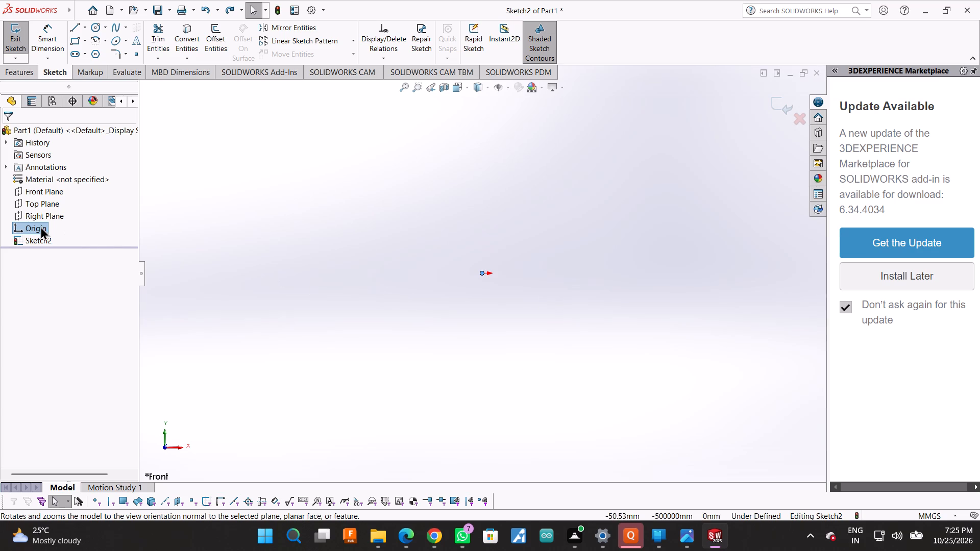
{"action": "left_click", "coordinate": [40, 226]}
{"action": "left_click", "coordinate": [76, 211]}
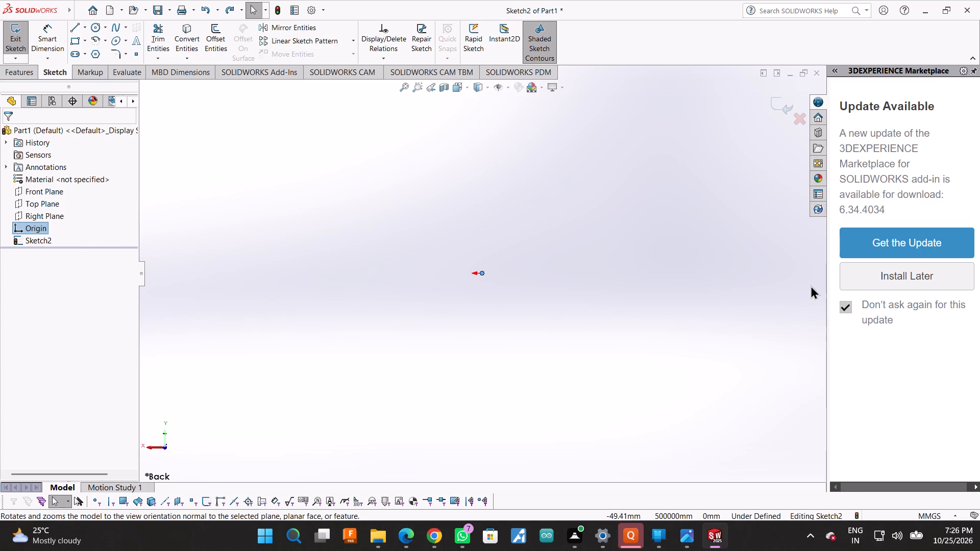
Narrow the 3DEXPERIENCE Marketplace pane to widen the graphics area.
{"action": "left_click_drag", "start_coordinate": [827, 325], "coordinate": [952, 347]}
{"action": "left_click", "coordinate": [952, 347]}
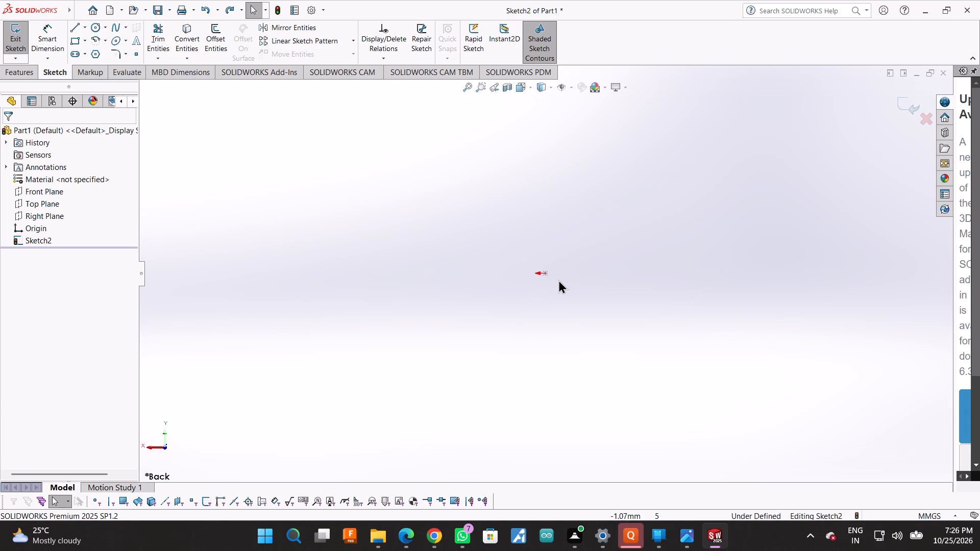
Undo the empty Top Plane sketch so that the part contains no sketches.
{"action": "key", "text": "ctrl+z"}
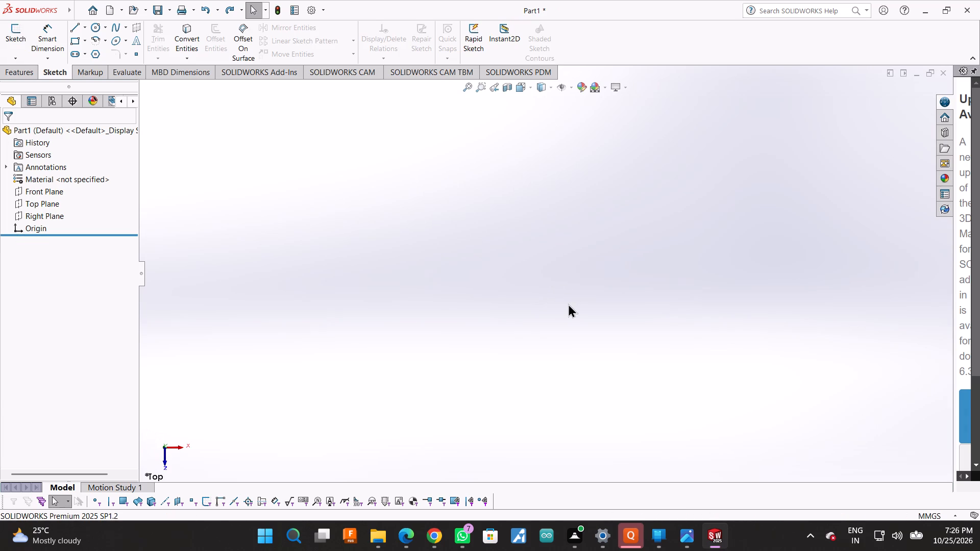
{"action": "key", "text": "ctrl+z"}
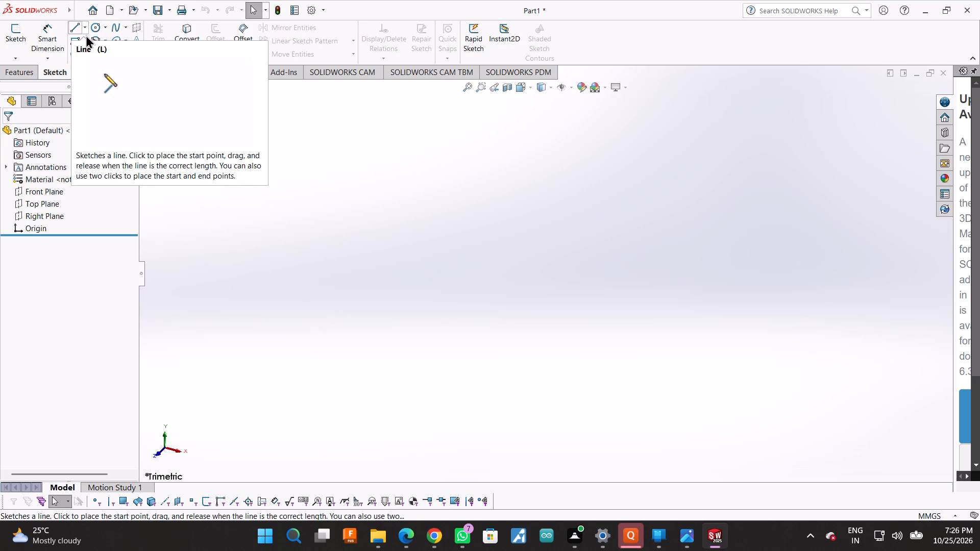
Start a new 3D sketch in the empty part instead of a plane-based sketch.
{"action": "left_click", "coordinate": [15, 53]}
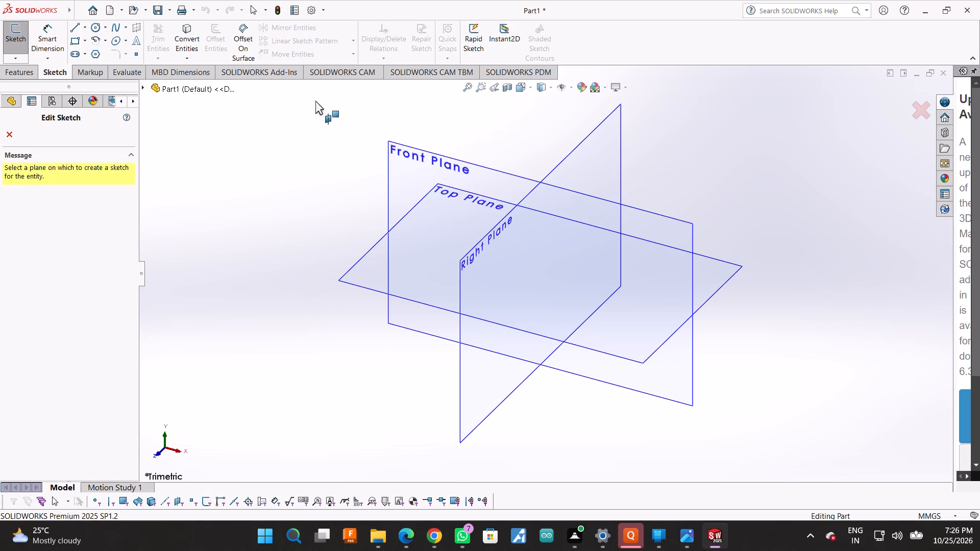
{"action": "left_click", "coordinate": [20, 57]}
{"action": "left_click", "coordinate": [20, 83]}
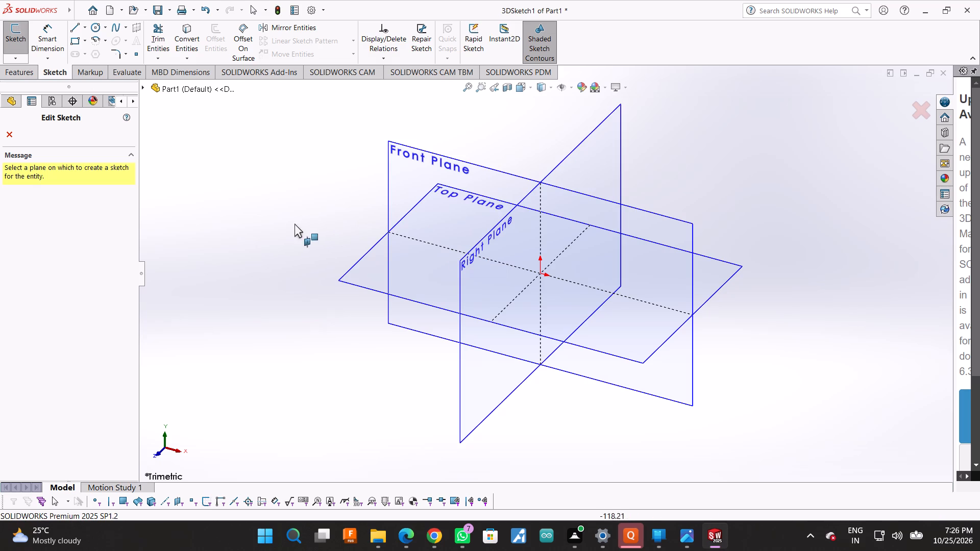
{"action": "left_click", "coordinate": [12, 132]}
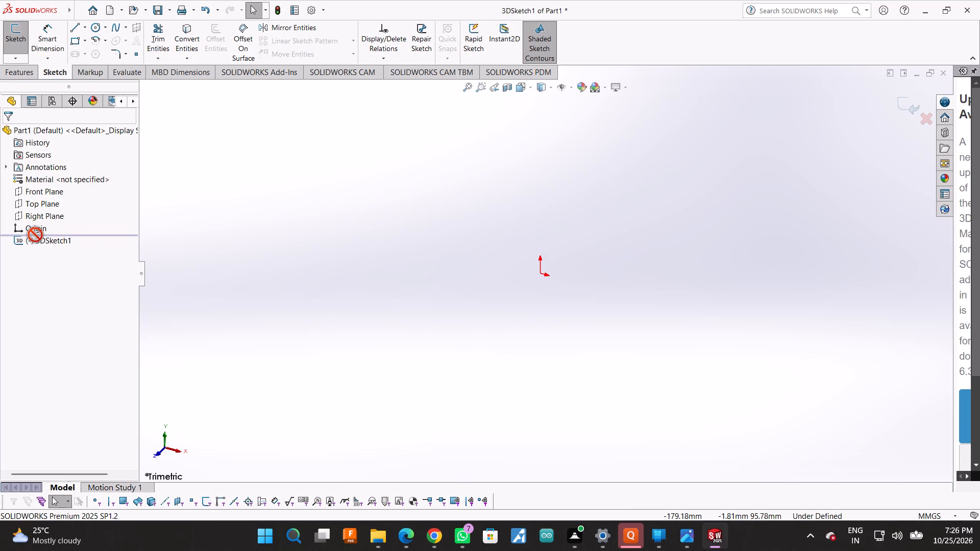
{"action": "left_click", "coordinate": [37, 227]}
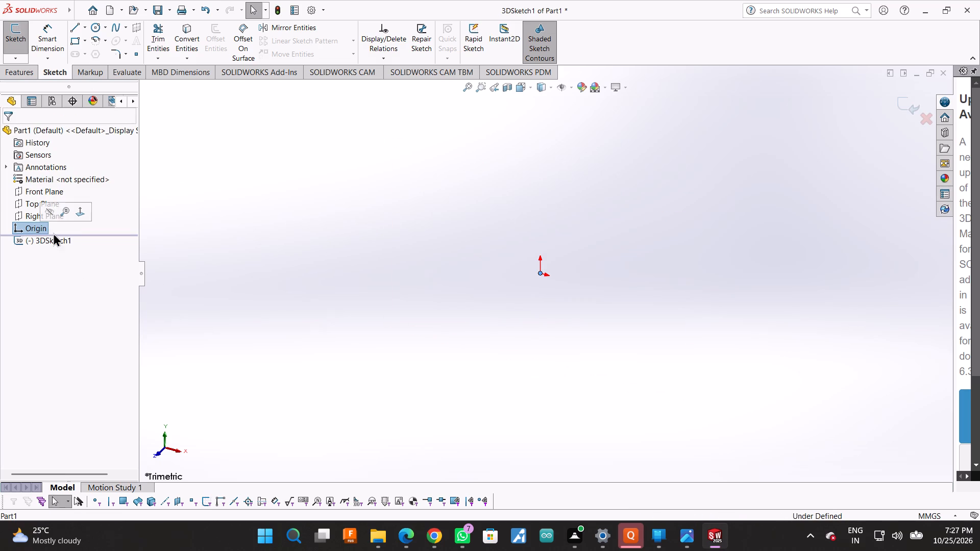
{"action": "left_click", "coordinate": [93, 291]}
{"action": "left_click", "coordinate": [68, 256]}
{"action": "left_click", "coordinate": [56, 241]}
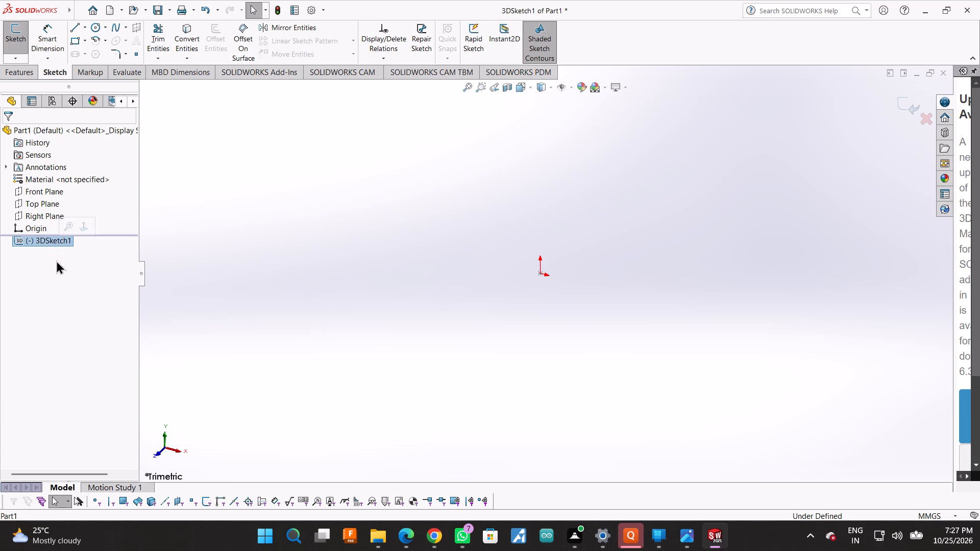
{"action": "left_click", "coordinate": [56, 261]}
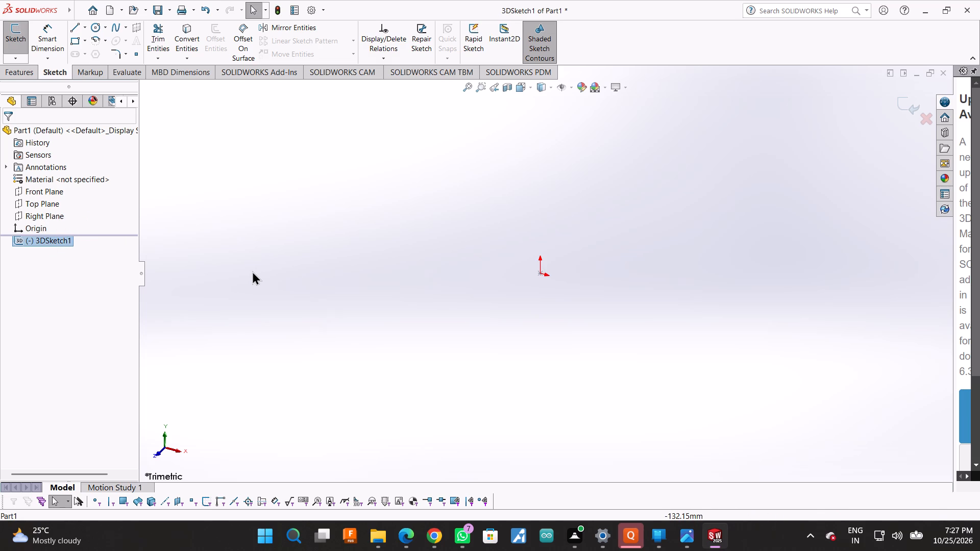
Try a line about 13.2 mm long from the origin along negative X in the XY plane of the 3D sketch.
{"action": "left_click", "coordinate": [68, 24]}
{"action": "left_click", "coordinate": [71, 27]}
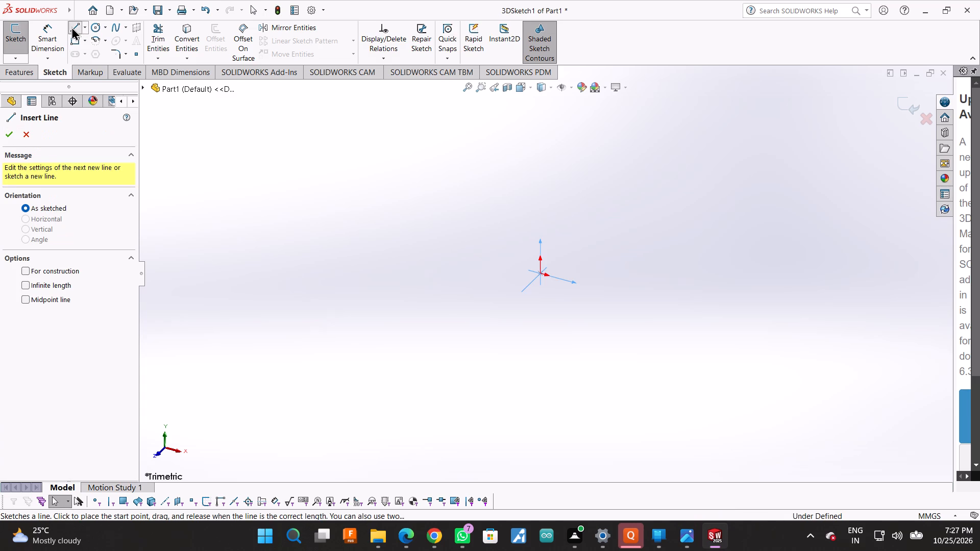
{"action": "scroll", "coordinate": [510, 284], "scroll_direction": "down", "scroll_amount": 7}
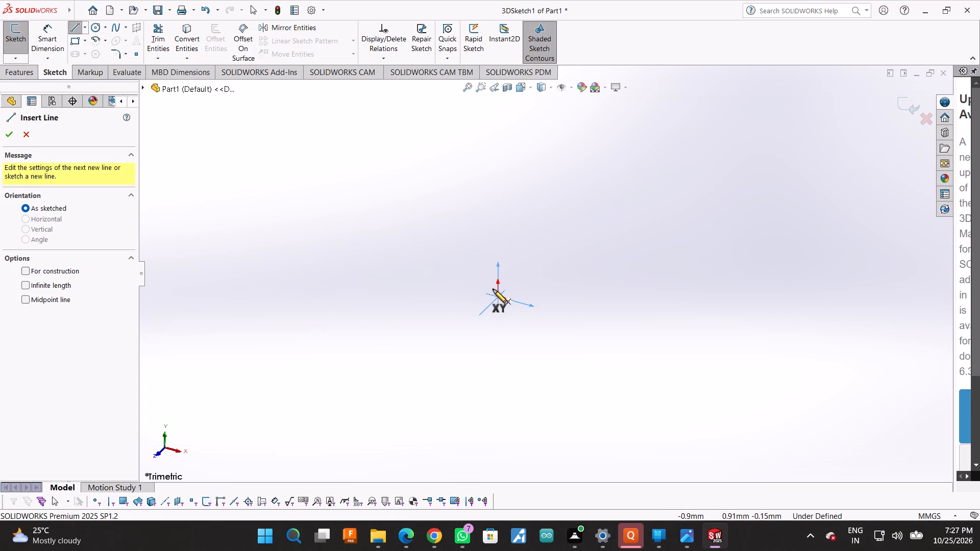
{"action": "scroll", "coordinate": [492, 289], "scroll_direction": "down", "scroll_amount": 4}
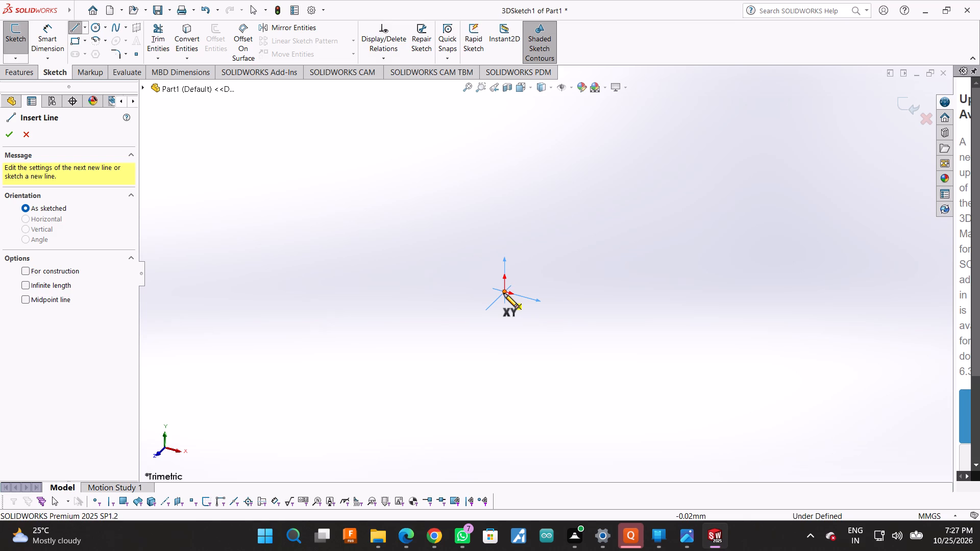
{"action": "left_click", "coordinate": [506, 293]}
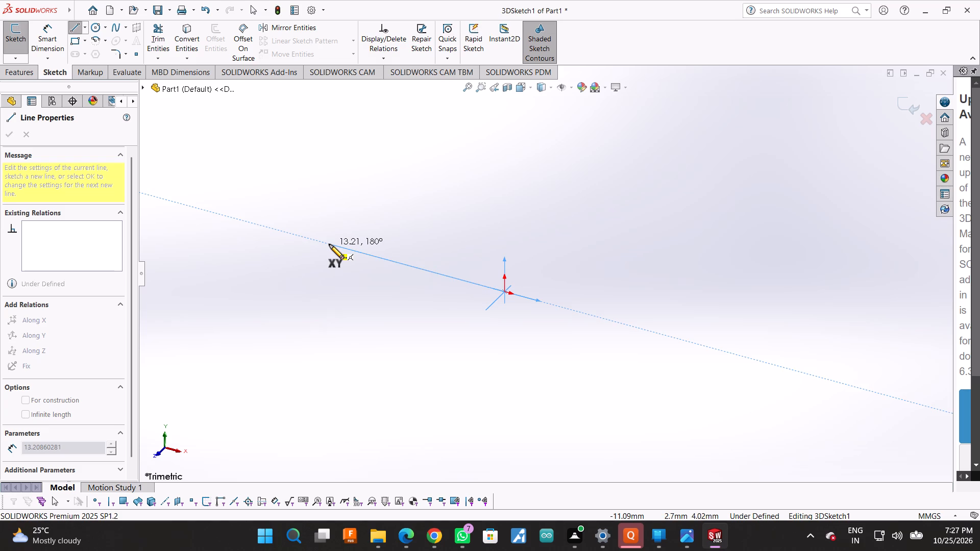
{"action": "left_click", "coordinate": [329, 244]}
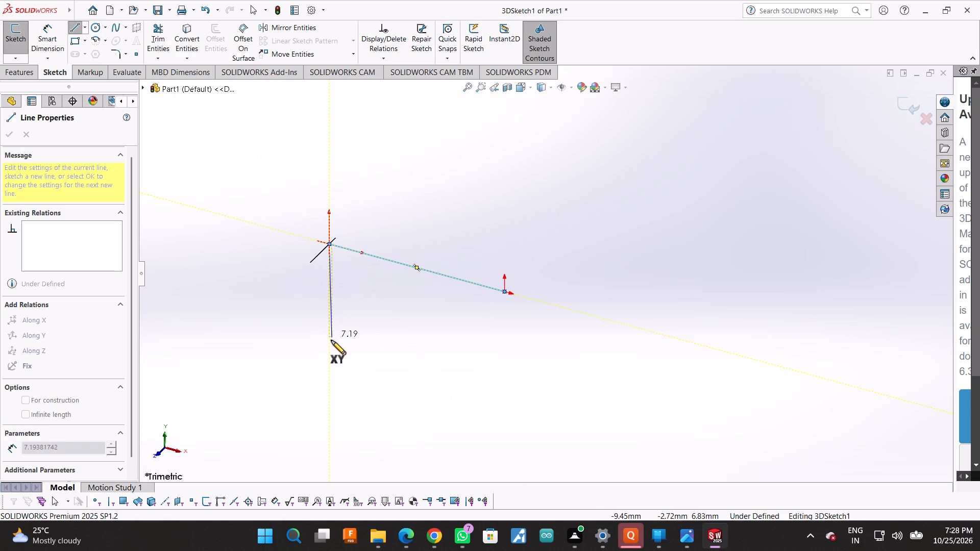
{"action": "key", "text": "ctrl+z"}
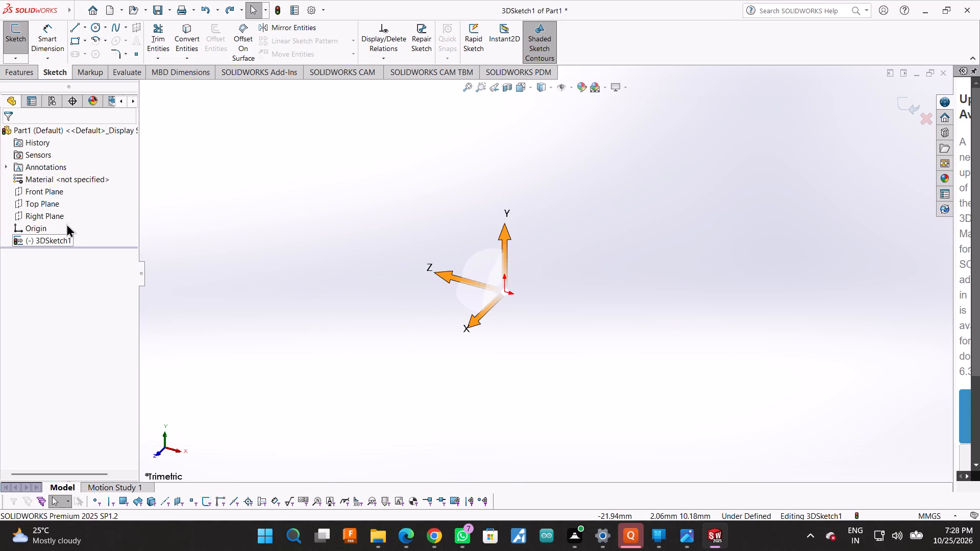
Draw connected 3D sketch lines from the origin: one along negative X in the ZX plane, one about 10.4 mm straight down in the XY plane.
{"action": "left_click", "coordinate": [75, 23]}
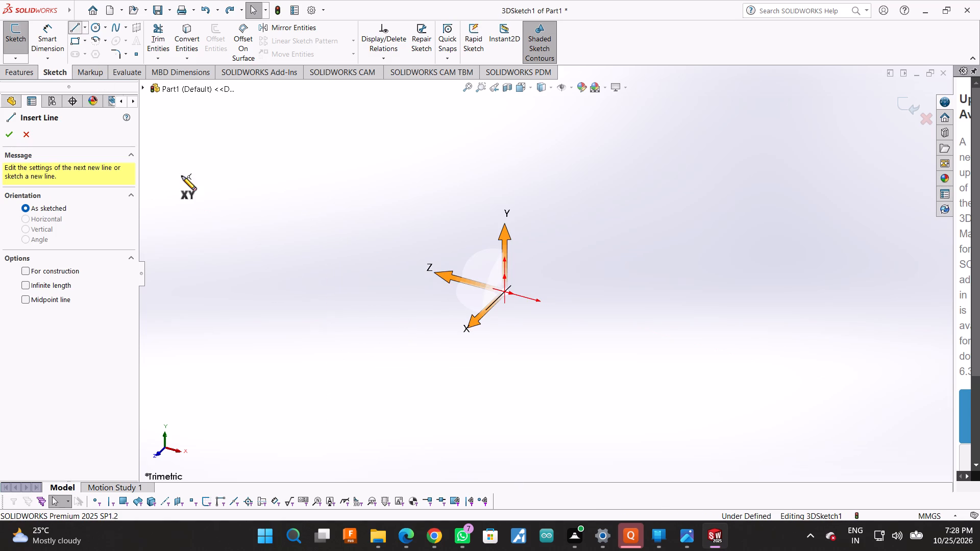
{"action": "left_click", "coordinate": [503, 290]}
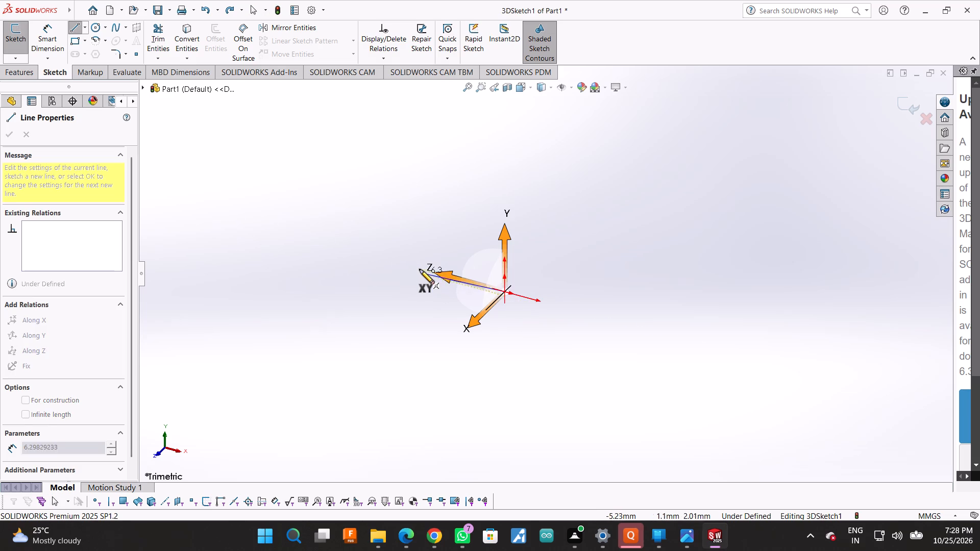
{"action": "key", "text": "Tab"}
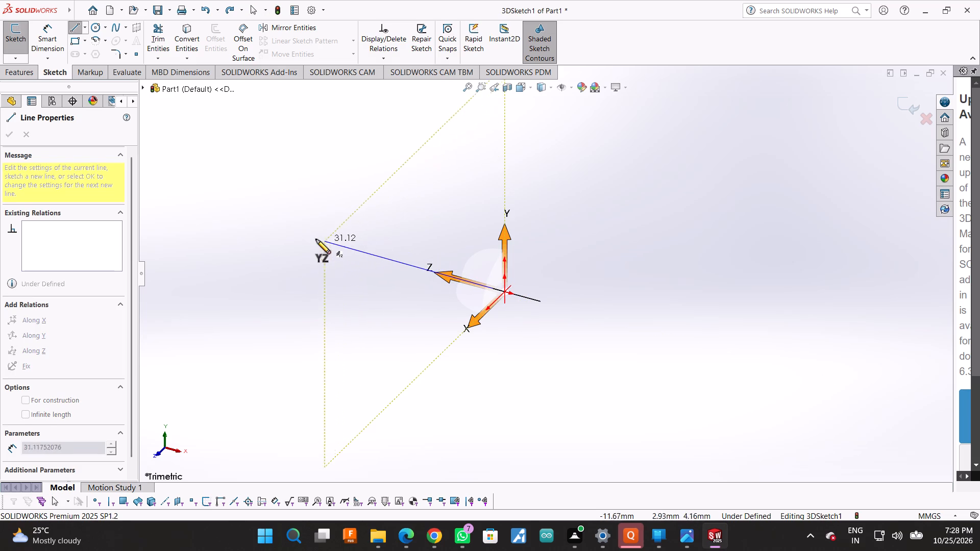
{"action": "key", "text": "Tab"}
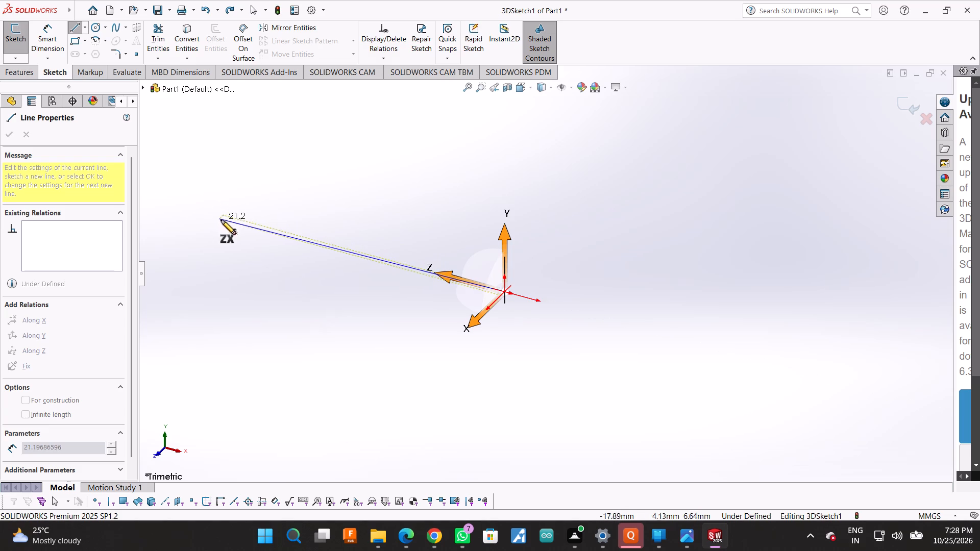
{"action": "left_click", "coordinate": [246, 221]}
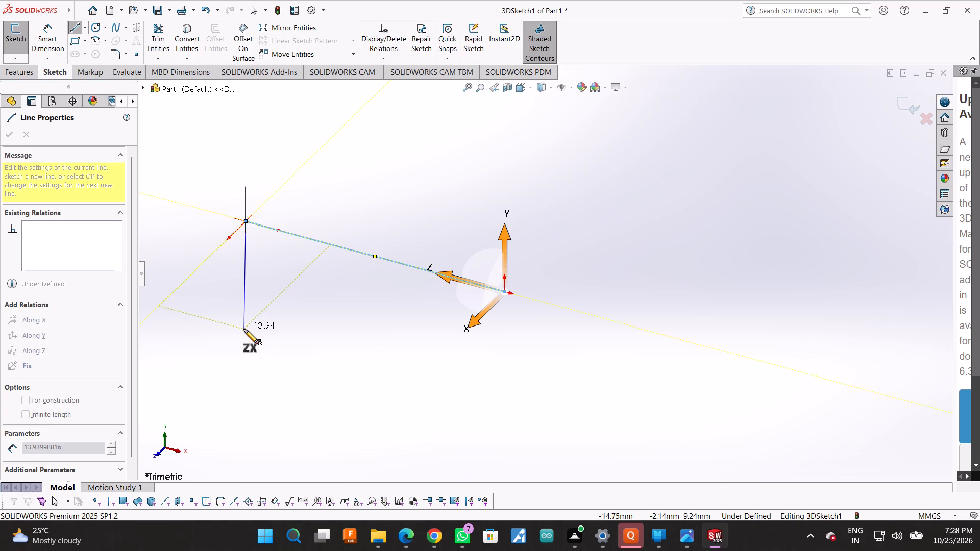
{"action": "key", "text": "Tab"}
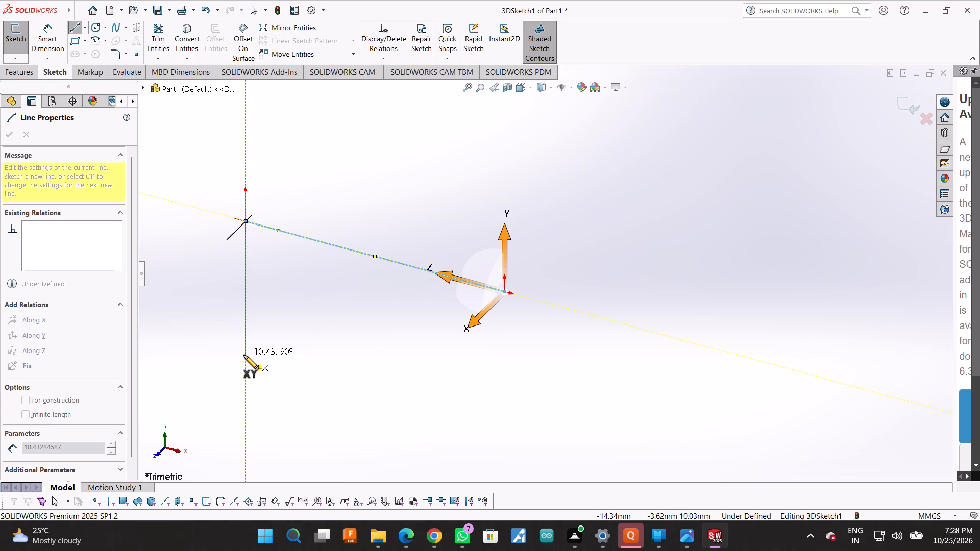
{"action": "left_click", "coordinate": [244, 355]}
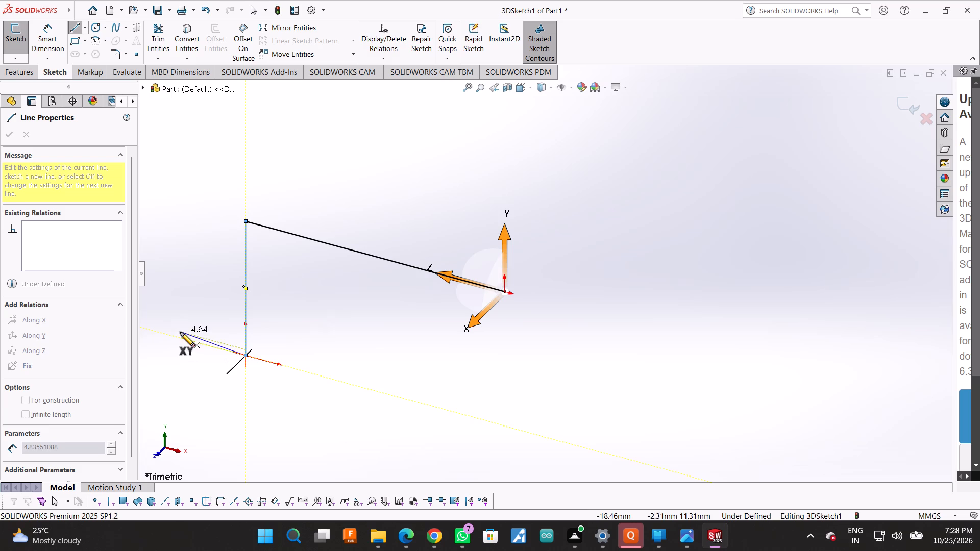
Continue the line chain about 20.4 mm along negative X in the XY plane, and about 30 mm along positive Z in the YZ plane.
{"action": "scroll", "coordinate": [315, 365], "scroll_direction": "up", "scroll_amount": 4}
{"action": "scroll", "coordinate": [319, 368], "scroll_direction": "down", "scroll_amount": 2}
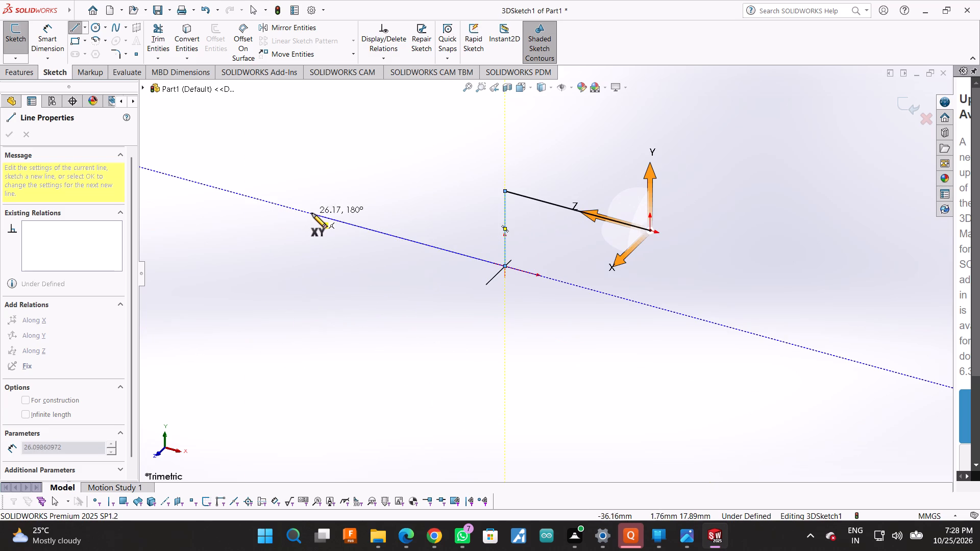
{"action": "left_click", "coordinate": [353, 226]}
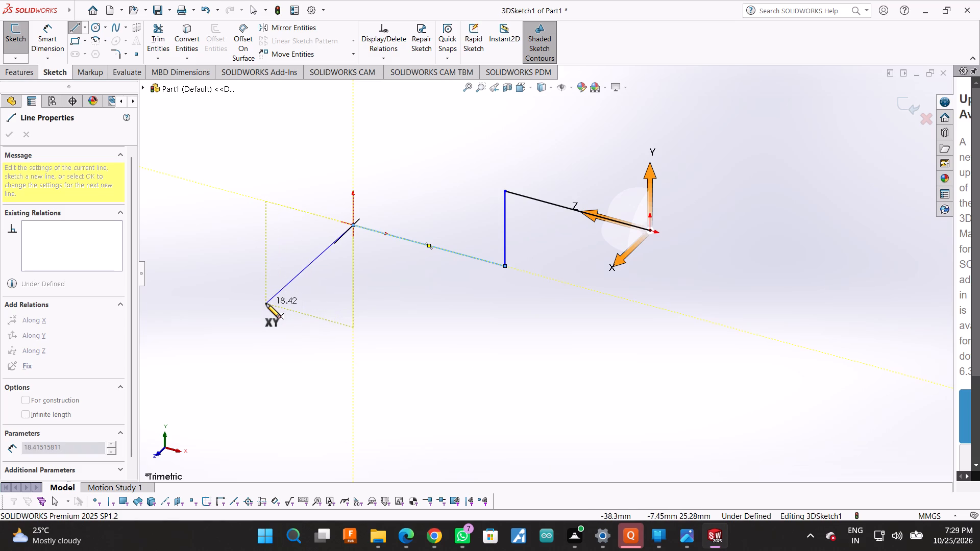
{"action": "key", "text": "Tab"}
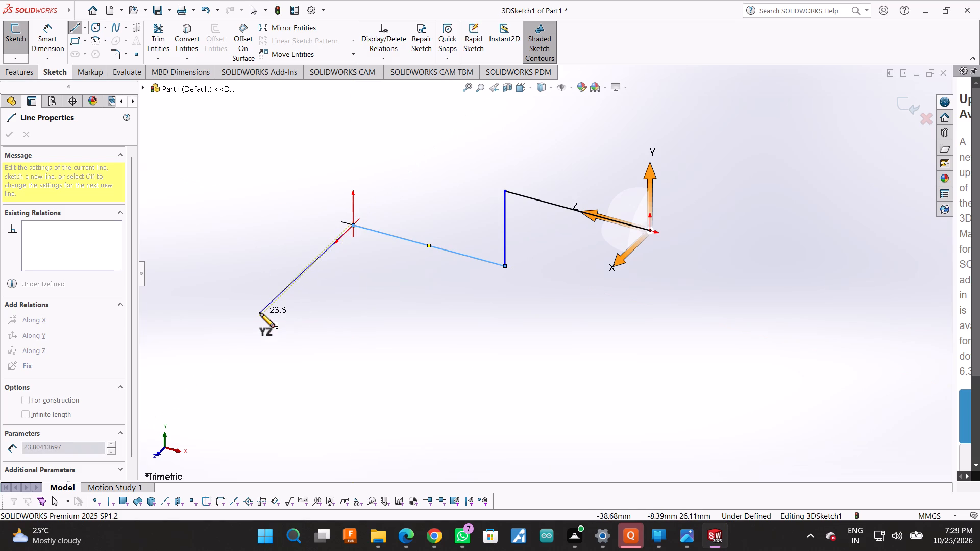
{"action": "left_click", "coordinate": [238, 338]}
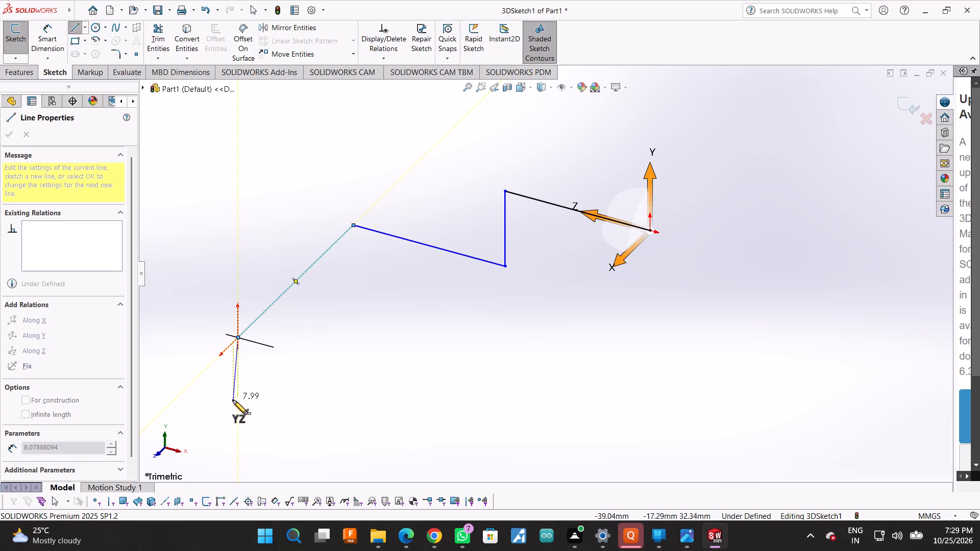
{"action": "scroll", "coordinate": [249, 329], "scroll_direction": "up", "scroll_amount": 3}
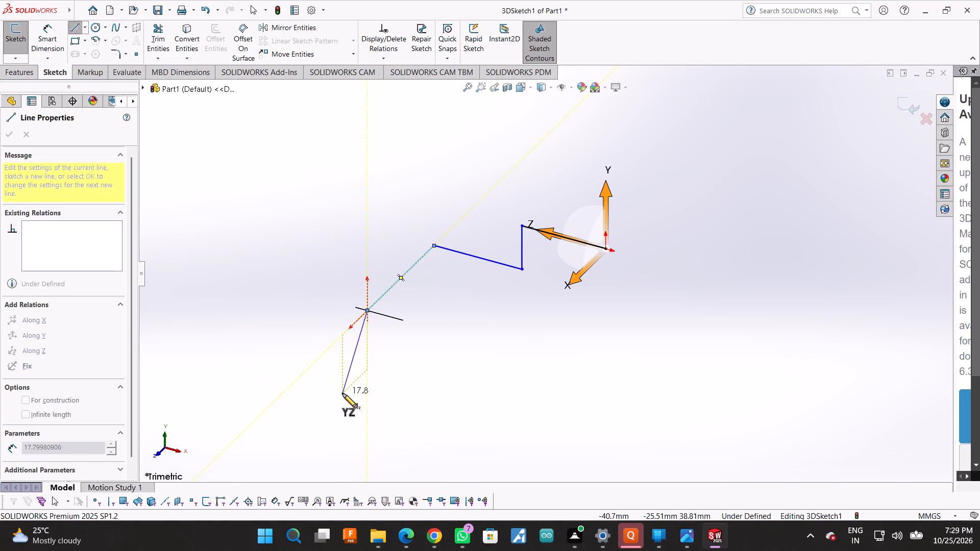
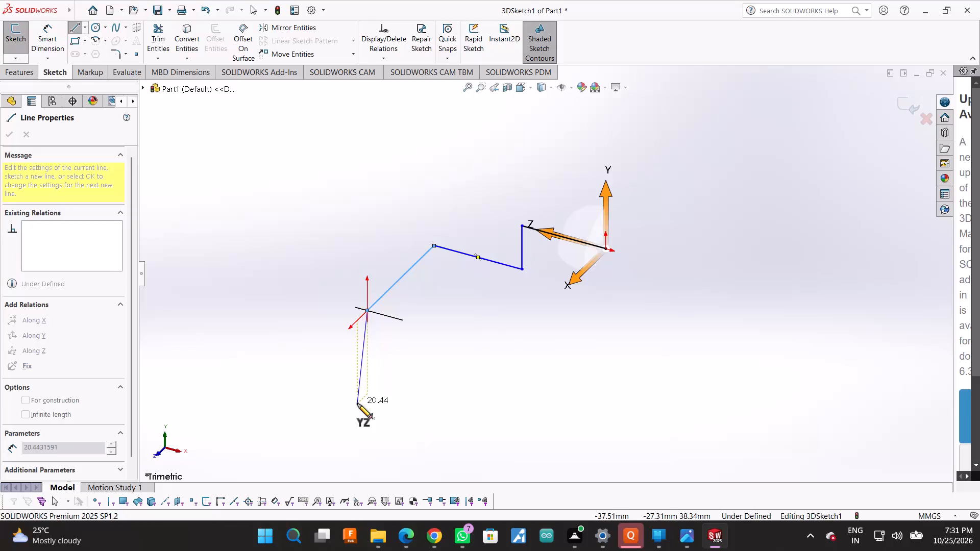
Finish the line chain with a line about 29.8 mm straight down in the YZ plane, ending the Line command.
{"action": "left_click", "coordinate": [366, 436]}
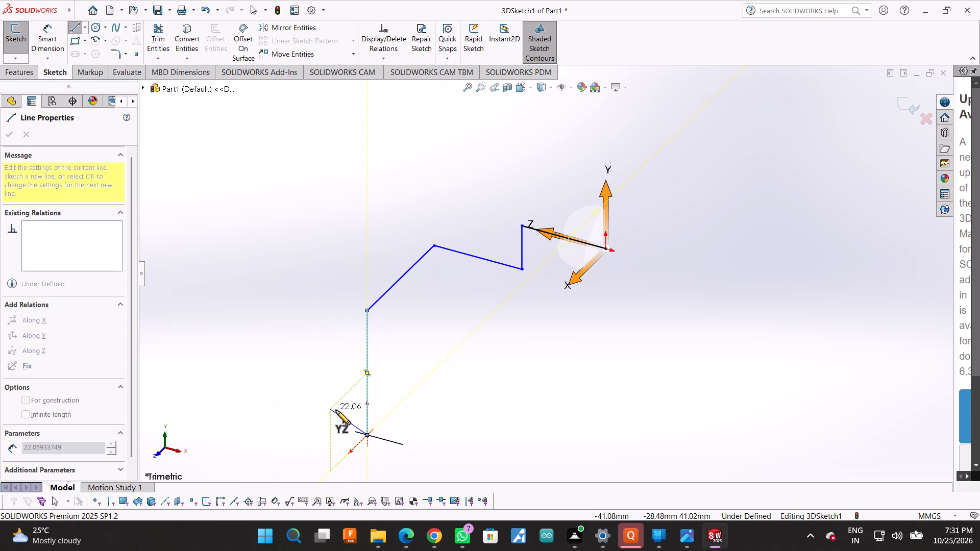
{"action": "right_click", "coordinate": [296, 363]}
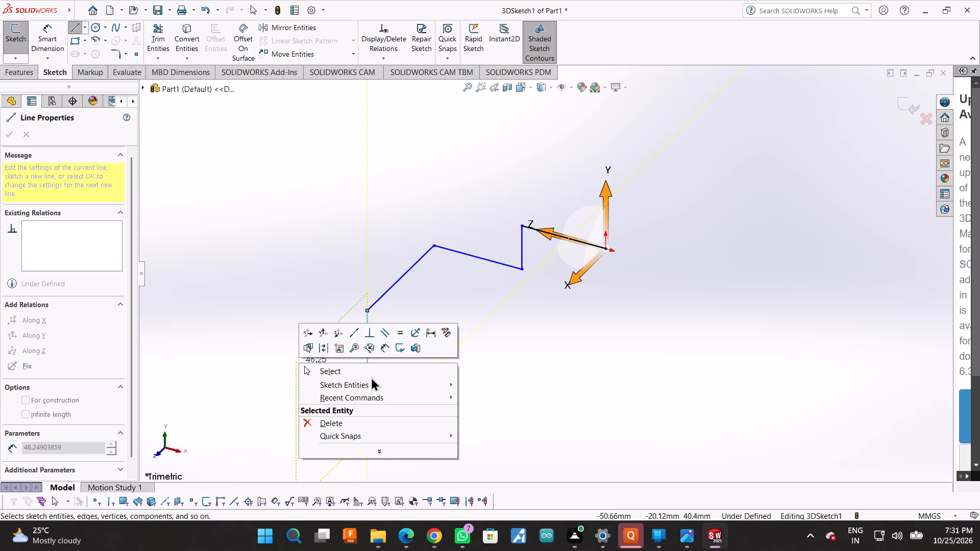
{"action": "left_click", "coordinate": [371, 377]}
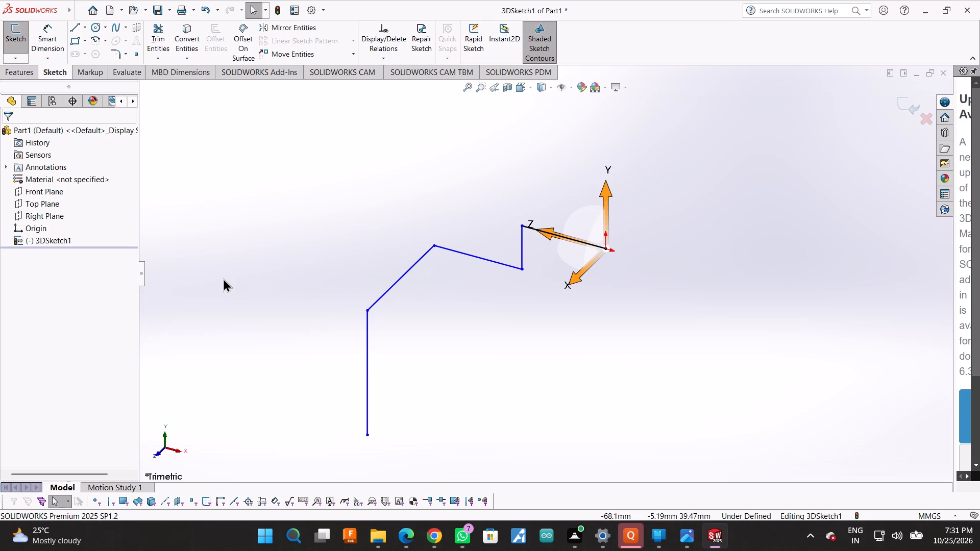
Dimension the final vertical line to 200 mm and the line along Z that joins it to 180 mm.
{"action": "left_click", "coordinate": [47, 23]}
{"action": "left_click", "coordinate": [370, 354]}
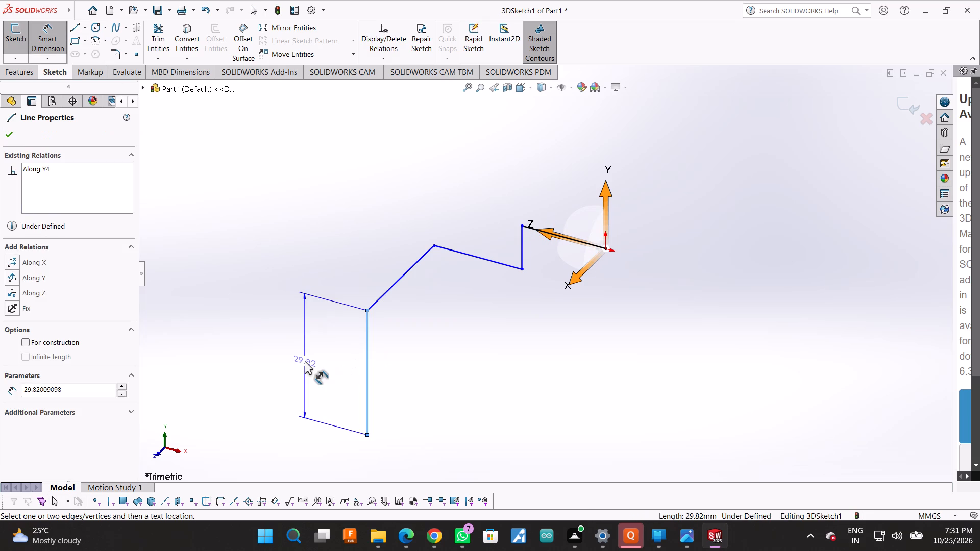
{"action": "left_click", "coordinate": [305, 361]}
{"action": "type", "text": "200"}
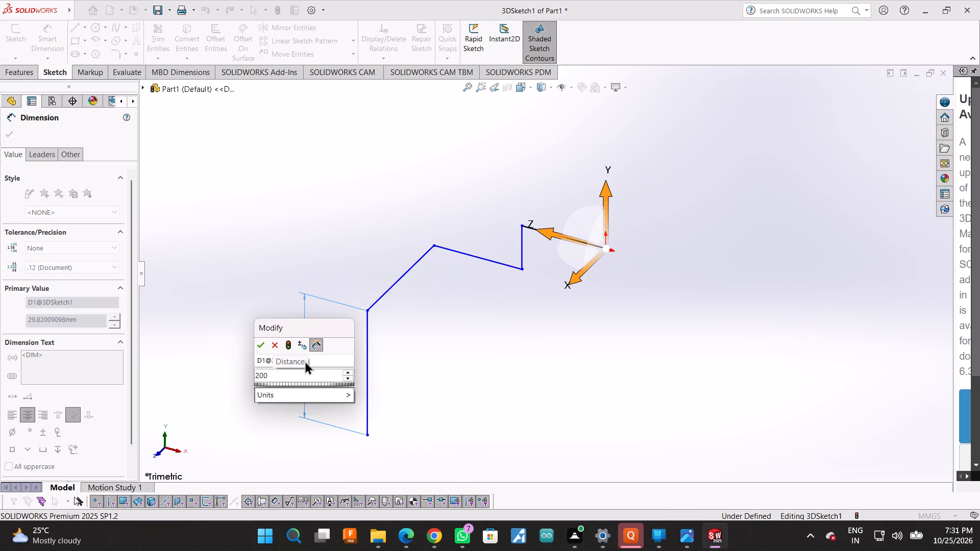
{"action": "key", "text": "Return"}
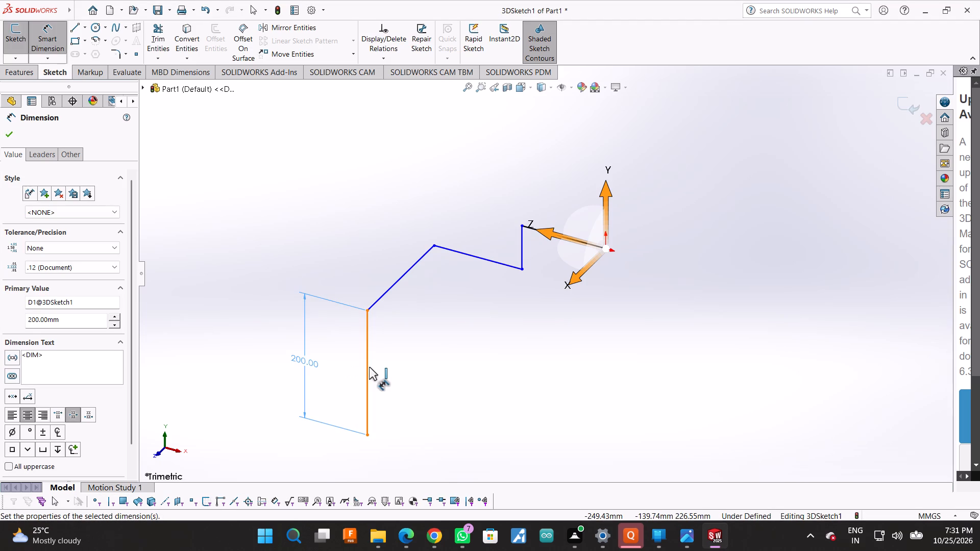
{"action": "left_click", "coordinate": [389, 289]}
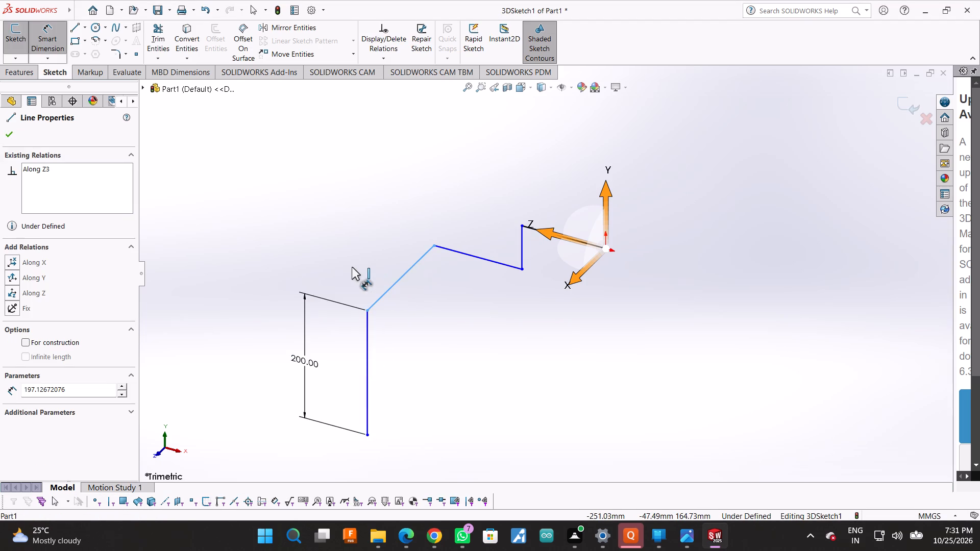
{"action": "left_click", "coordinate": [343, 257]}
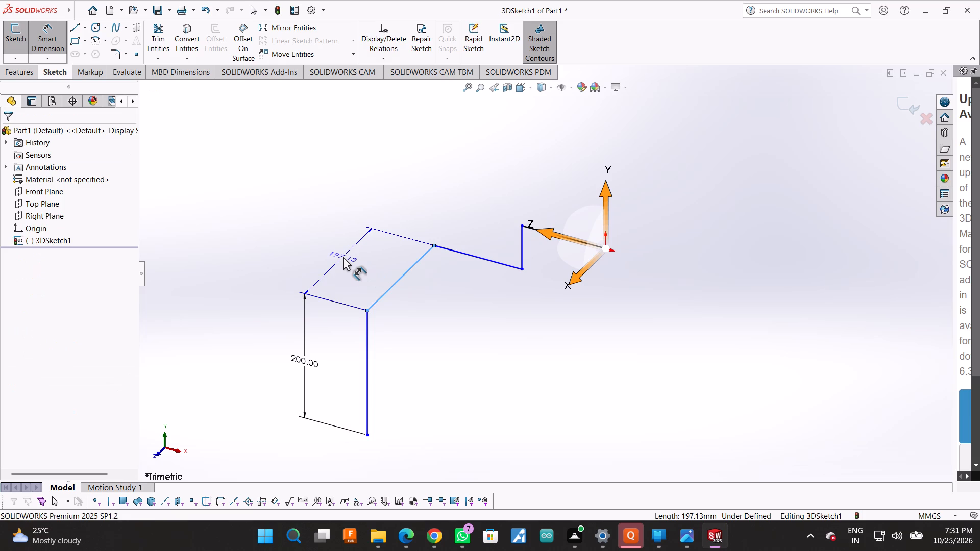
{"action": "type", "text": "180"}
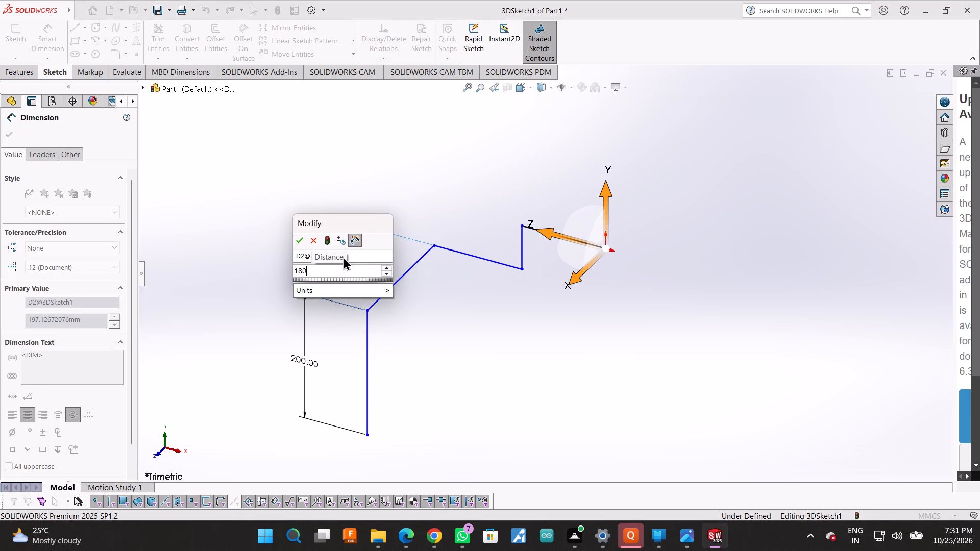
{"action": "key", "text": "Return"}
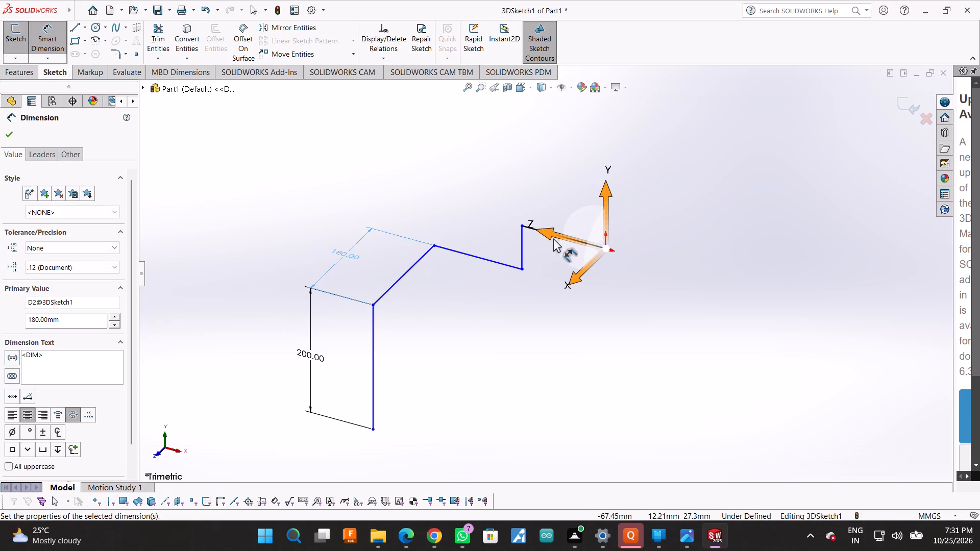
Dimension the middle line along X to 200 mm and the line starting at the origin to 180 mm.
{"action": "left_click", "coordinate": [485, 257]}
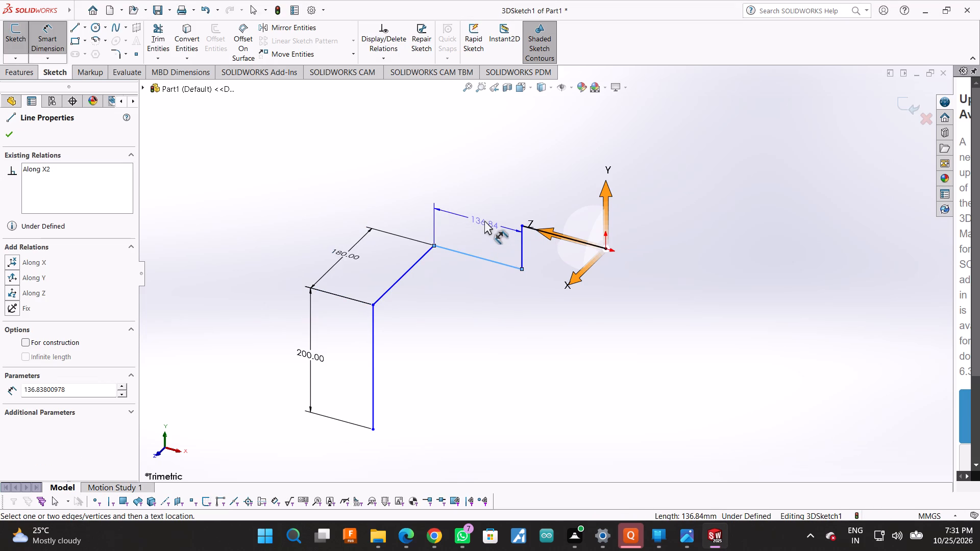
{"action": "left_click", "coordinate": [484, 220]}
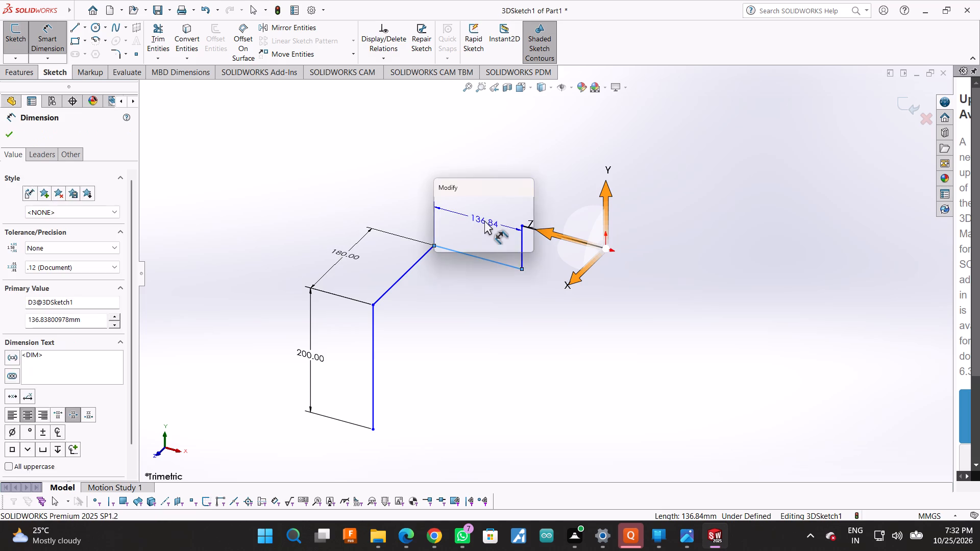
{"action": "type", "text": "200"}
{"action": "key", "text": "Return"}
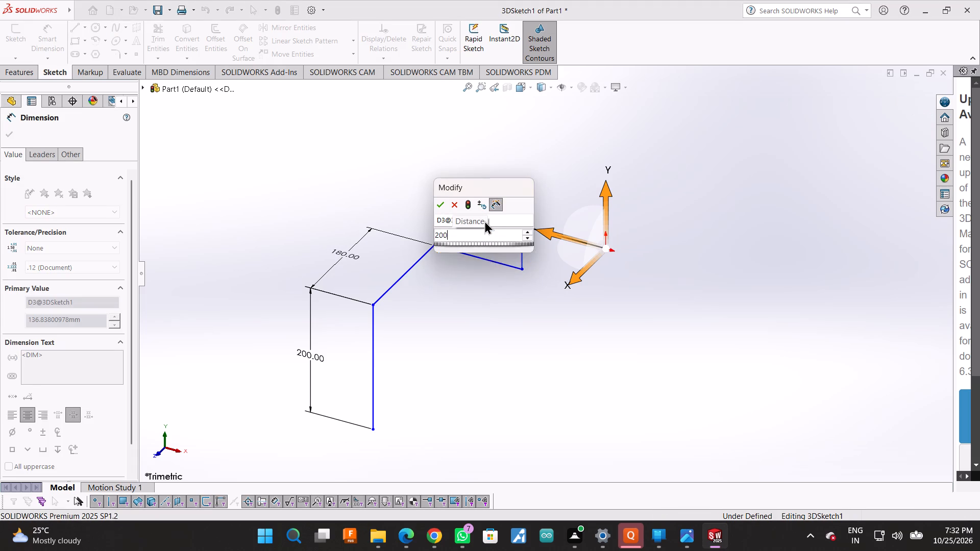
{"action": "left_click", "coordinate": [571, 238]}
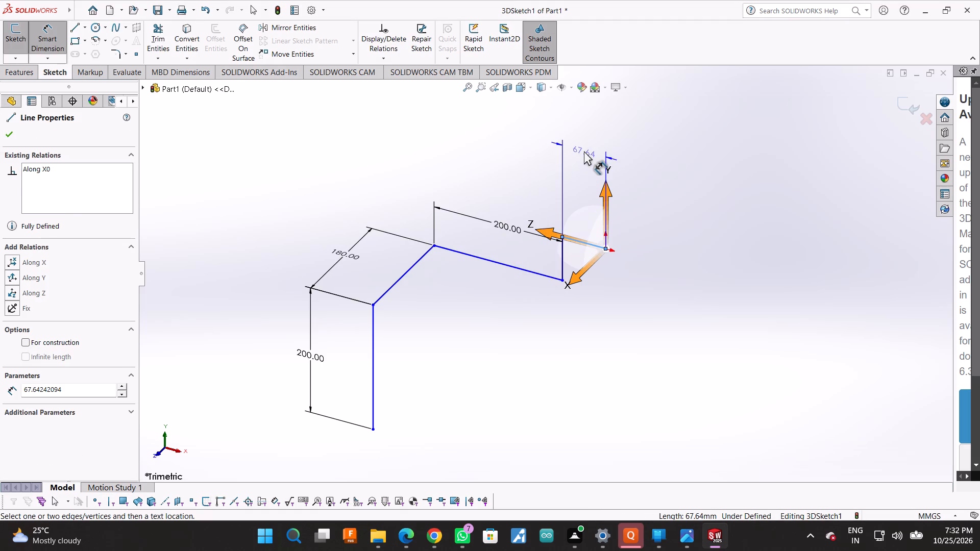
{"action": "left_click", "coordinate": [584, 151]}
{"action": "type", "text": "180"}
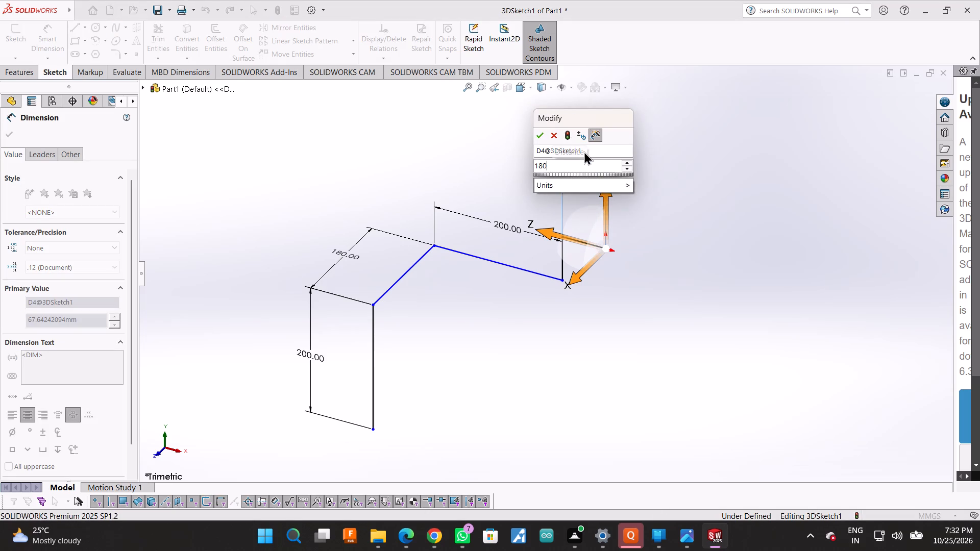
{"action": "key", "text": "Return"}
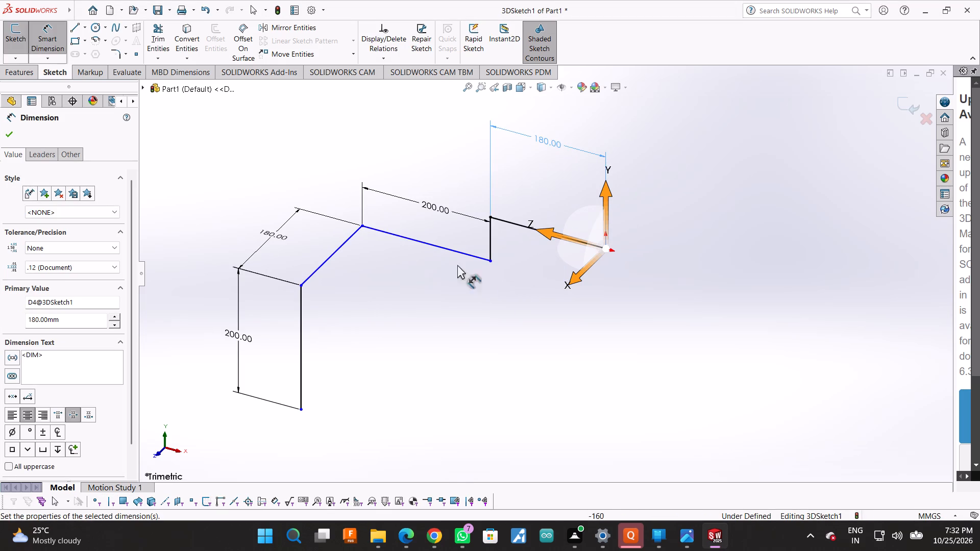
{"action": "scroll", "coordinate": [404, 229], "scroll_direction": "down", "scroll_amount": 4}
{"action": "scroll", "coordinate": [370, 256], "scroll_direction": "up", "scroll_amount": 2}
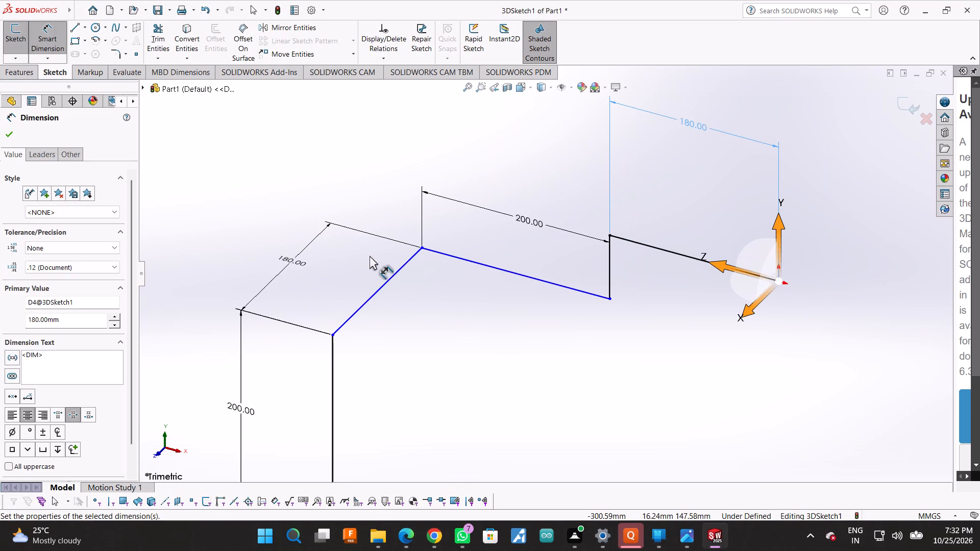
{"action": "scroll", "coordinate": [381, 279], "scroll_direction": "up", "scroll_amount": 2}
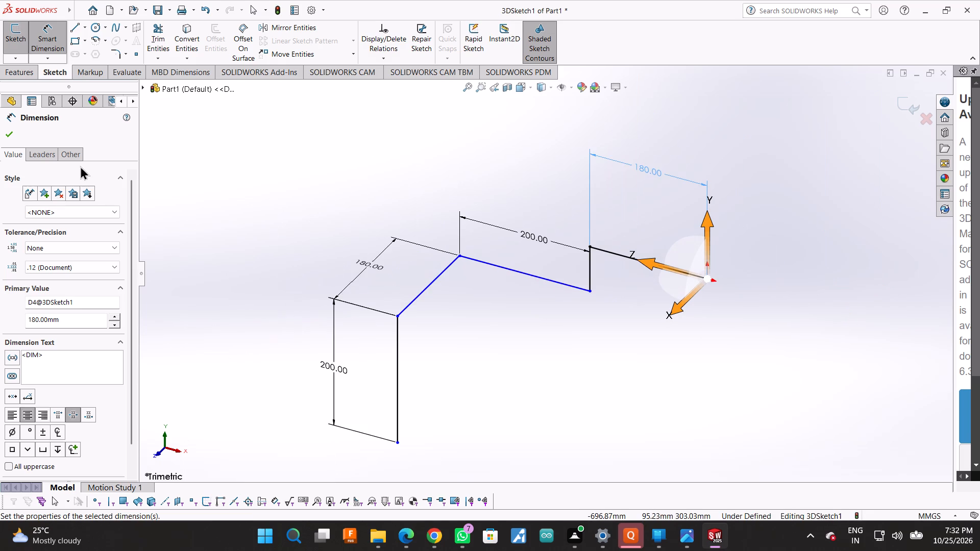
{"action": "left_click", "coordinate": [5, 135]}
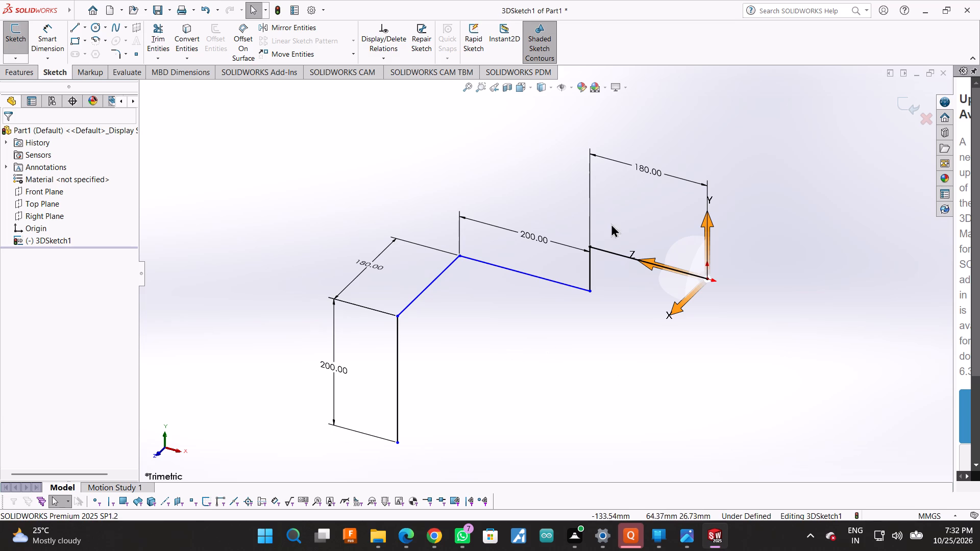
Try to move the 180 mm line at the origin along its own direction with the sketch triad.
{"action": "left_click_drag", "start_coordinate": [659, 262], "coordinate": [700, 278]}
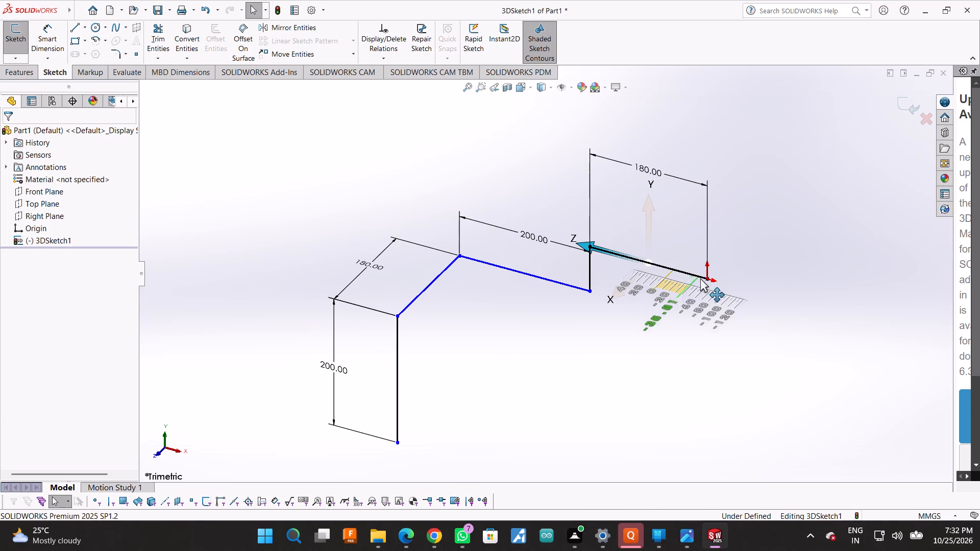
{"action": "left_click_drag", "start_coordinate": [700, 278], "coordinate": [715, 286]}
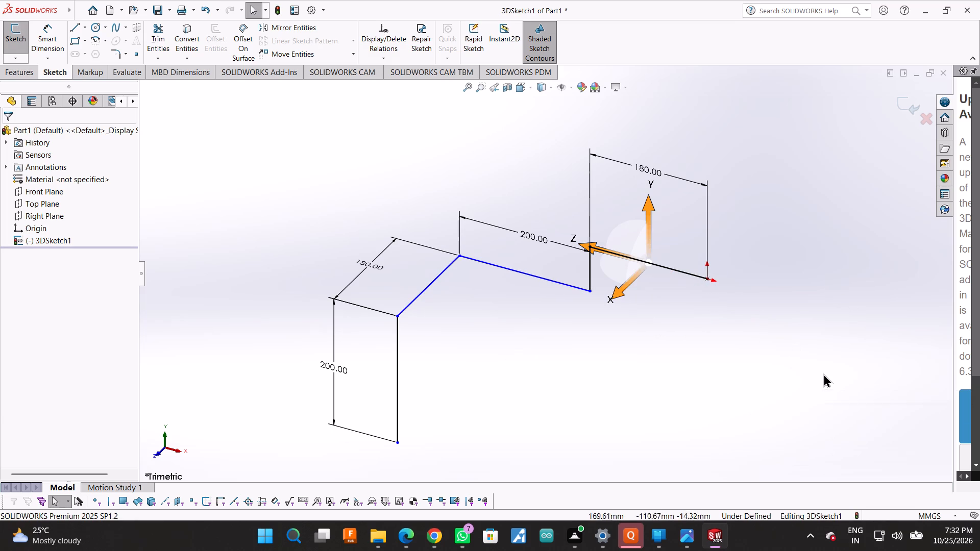
Undo all the dimensions, the connected lines and the 3D sketch itself, back to the empty part.
{"action": "key", "text": "ctrl+z"}
{"action": "key", "text": "ctrl+z"}
{"action": "key", "text": "ctrl+z"}
{"action": "key", "text": "ctrl+z"}
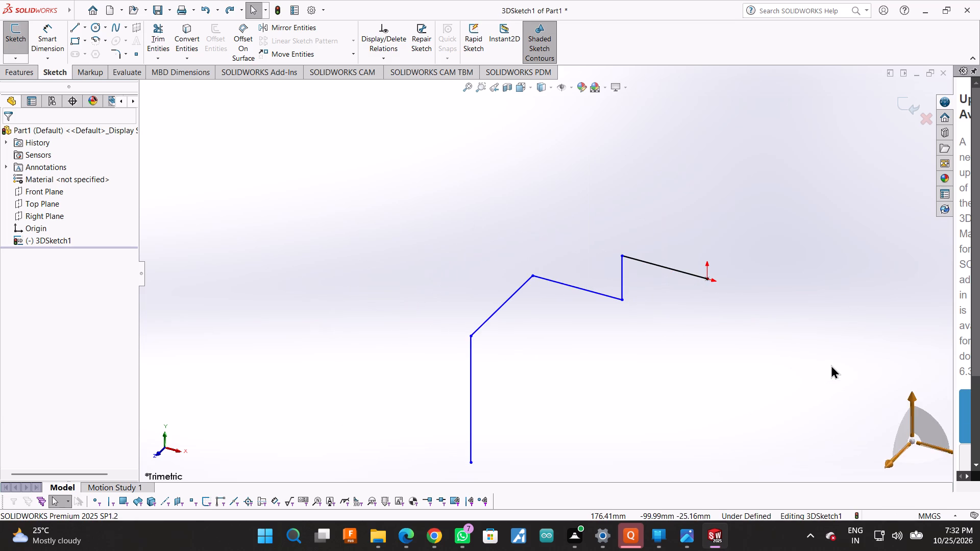
{"action": "key", "text": "ctrl+z"}
{"action": "key", "text": "ctrl+z"}
{"action": "key", "text": "ctrl+z"}
{"action": "key", "text": "ctrl+z"}
{"action": "key", "text": "ctrl+z"}
{"action": "key", "text": "ctrl+z"}
{"action": "key", "text": "ctrl+z"}
{"action": "key", "text": "ctrl+z"}
{"action": "key", "text": "ctrl+z"}
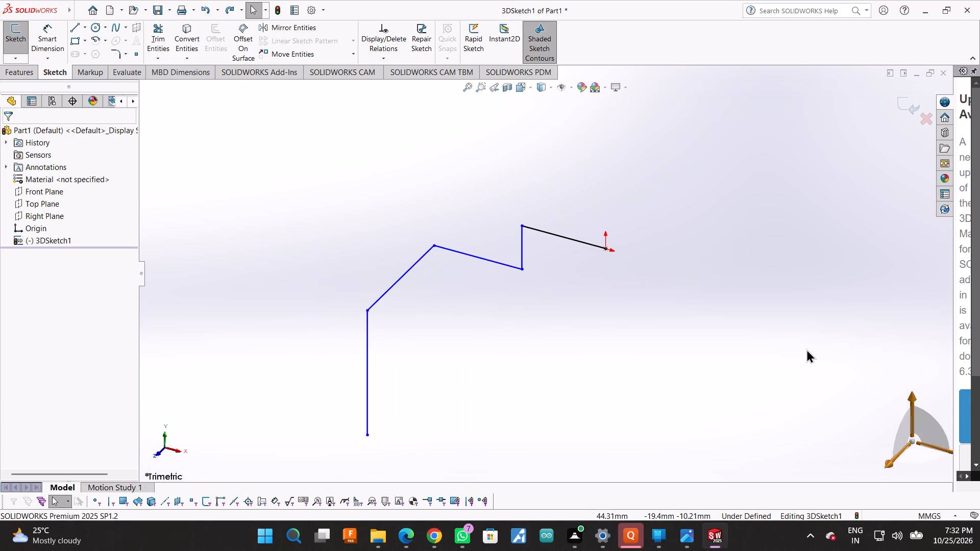
{"action": "key", "text": "ctrl+z"}
{"action": "key", "text": "ctrl+z"}
{"action": "key", "text": "ctrl+z"}
{"action": "key", "text": "ctrl+z"}
{"action": "key", "text": "ctrl+z"}
{"action": "key", "text": "ctrl+z"}
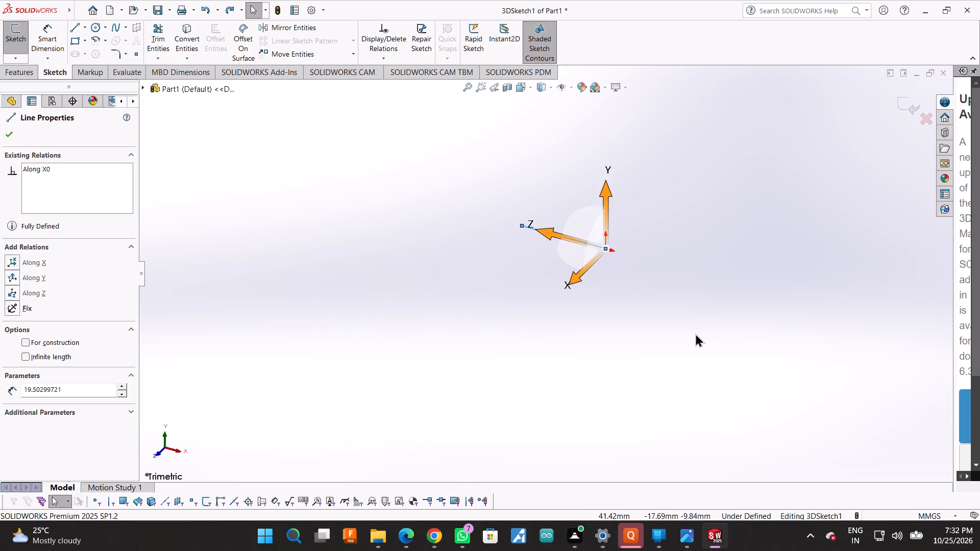
{"action": "key", "text": "ctrl+z"}
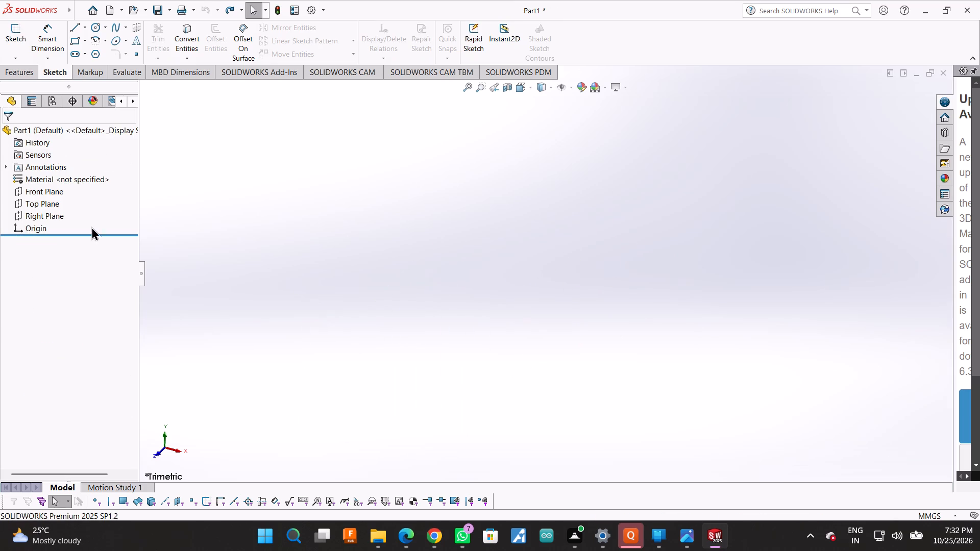
Start a new 3D sketch in the empty part.
{"action": "left_click", "coordinate": [19, 55]}
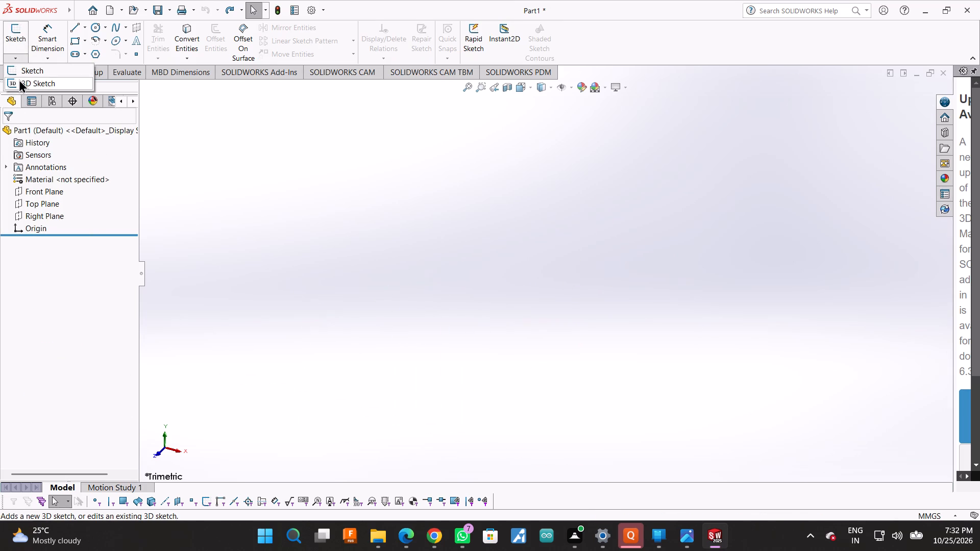
{"action": "left_click", "coordinate": [19, 79]}
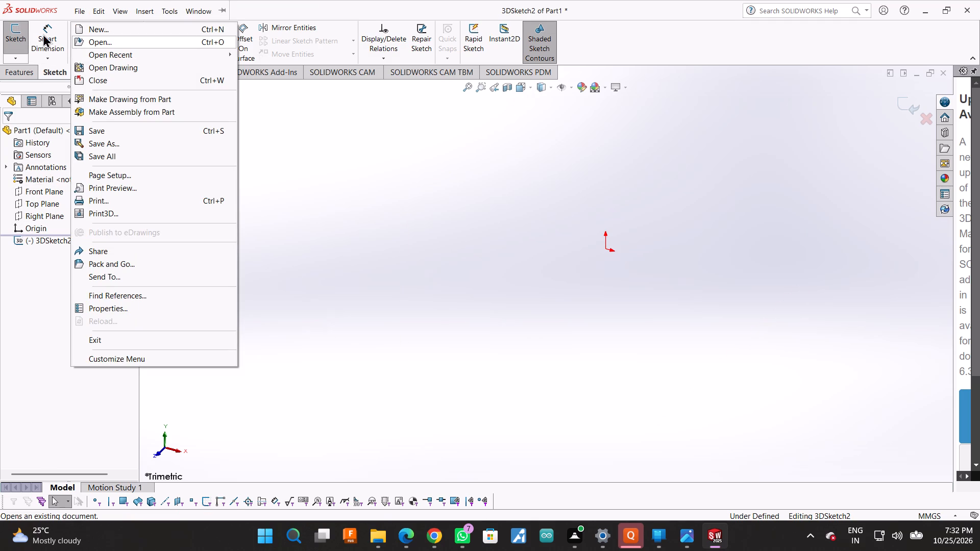
{"action": "left_click", "coordinate": [373, 122]}
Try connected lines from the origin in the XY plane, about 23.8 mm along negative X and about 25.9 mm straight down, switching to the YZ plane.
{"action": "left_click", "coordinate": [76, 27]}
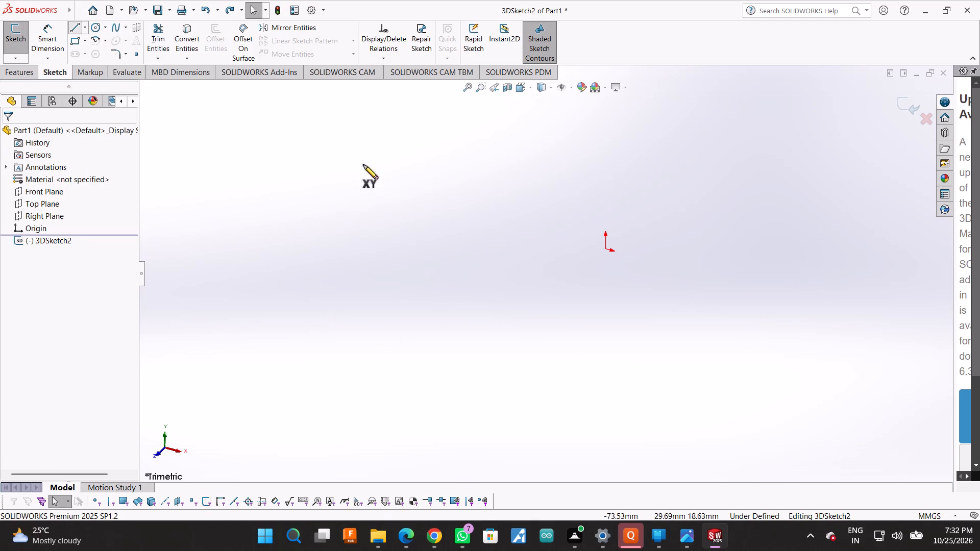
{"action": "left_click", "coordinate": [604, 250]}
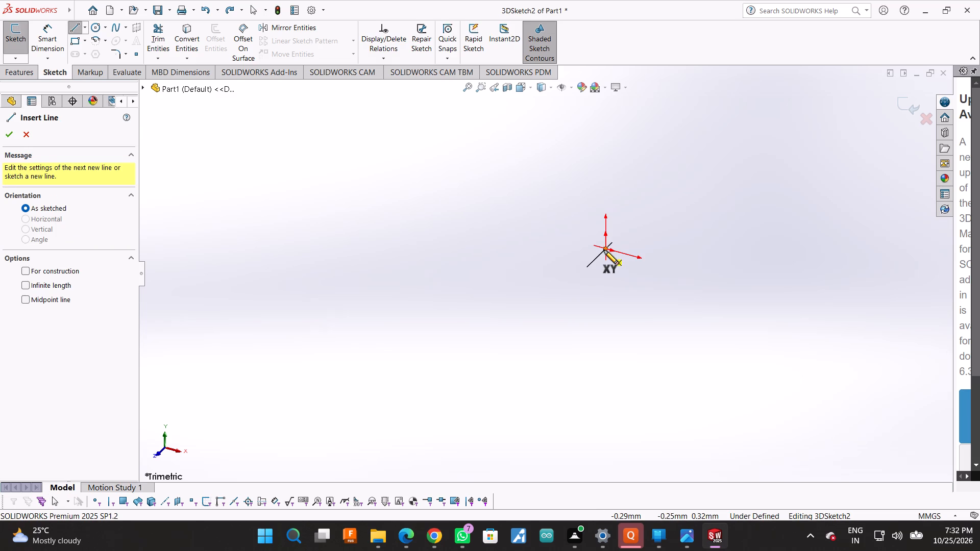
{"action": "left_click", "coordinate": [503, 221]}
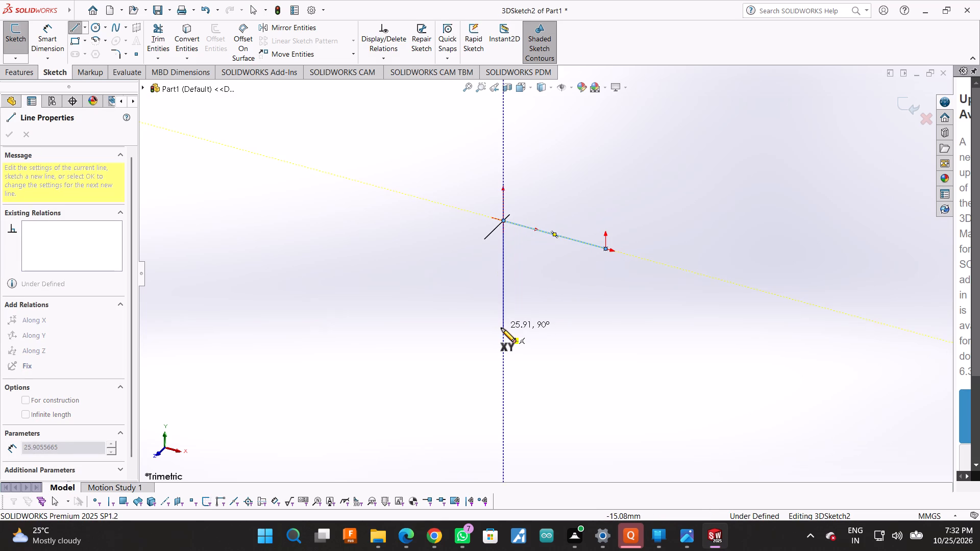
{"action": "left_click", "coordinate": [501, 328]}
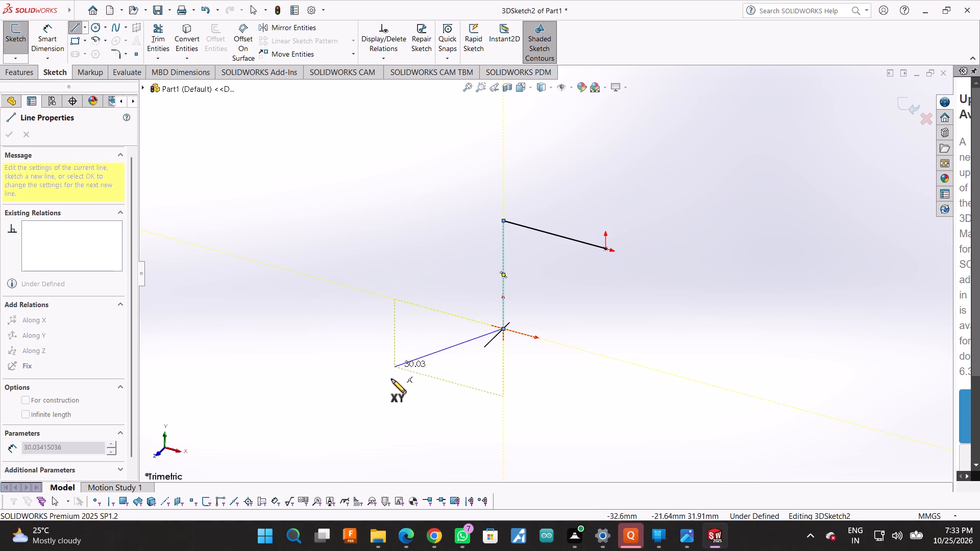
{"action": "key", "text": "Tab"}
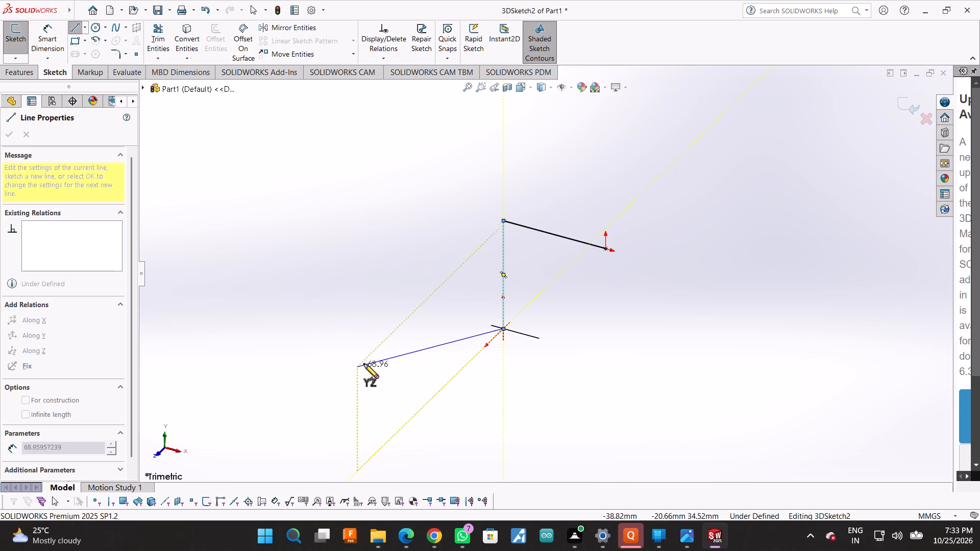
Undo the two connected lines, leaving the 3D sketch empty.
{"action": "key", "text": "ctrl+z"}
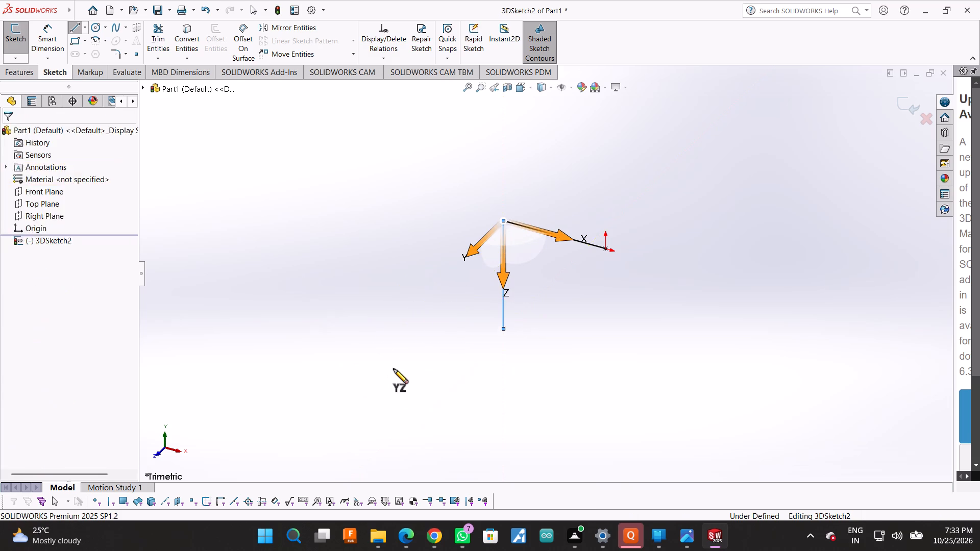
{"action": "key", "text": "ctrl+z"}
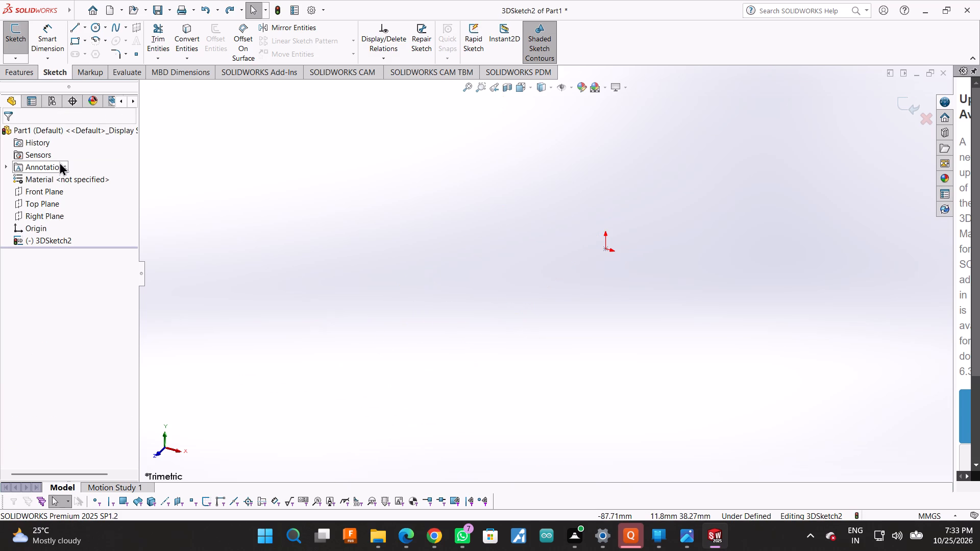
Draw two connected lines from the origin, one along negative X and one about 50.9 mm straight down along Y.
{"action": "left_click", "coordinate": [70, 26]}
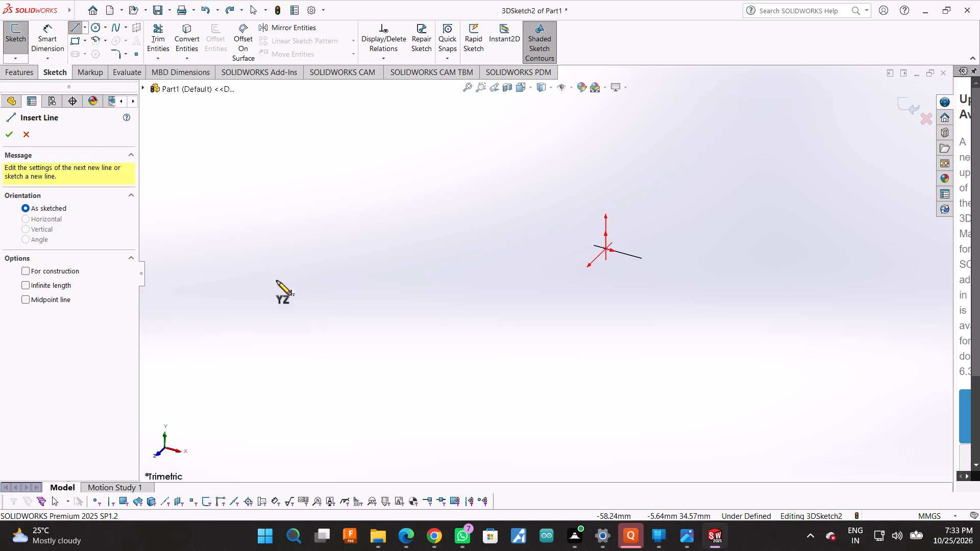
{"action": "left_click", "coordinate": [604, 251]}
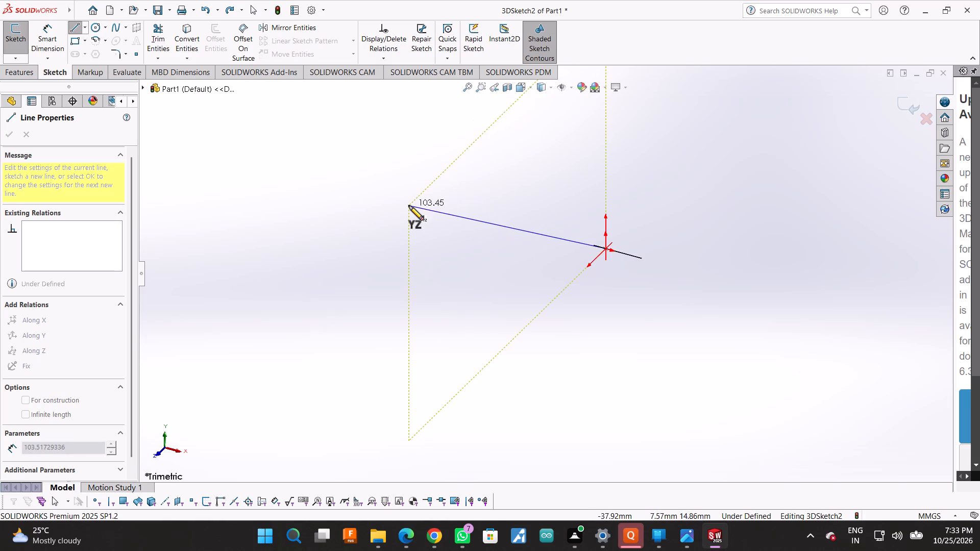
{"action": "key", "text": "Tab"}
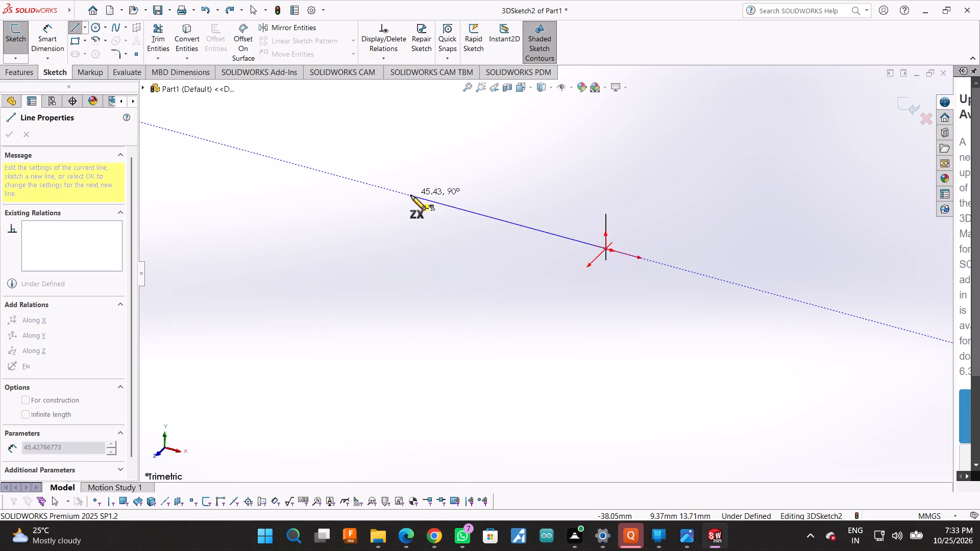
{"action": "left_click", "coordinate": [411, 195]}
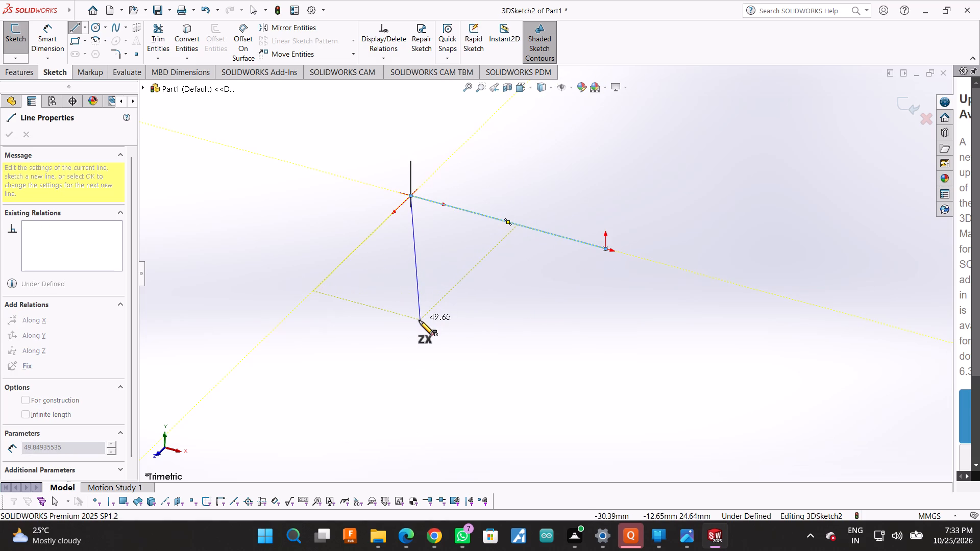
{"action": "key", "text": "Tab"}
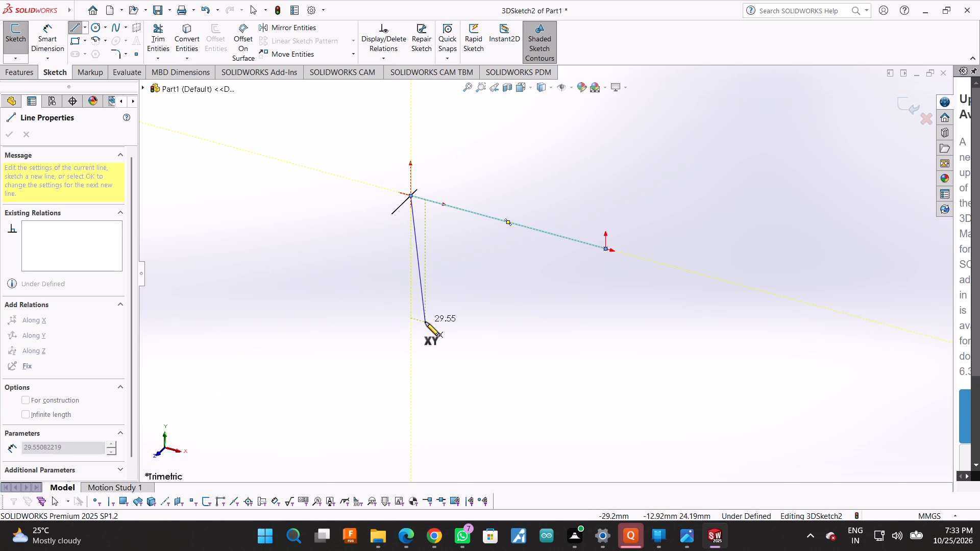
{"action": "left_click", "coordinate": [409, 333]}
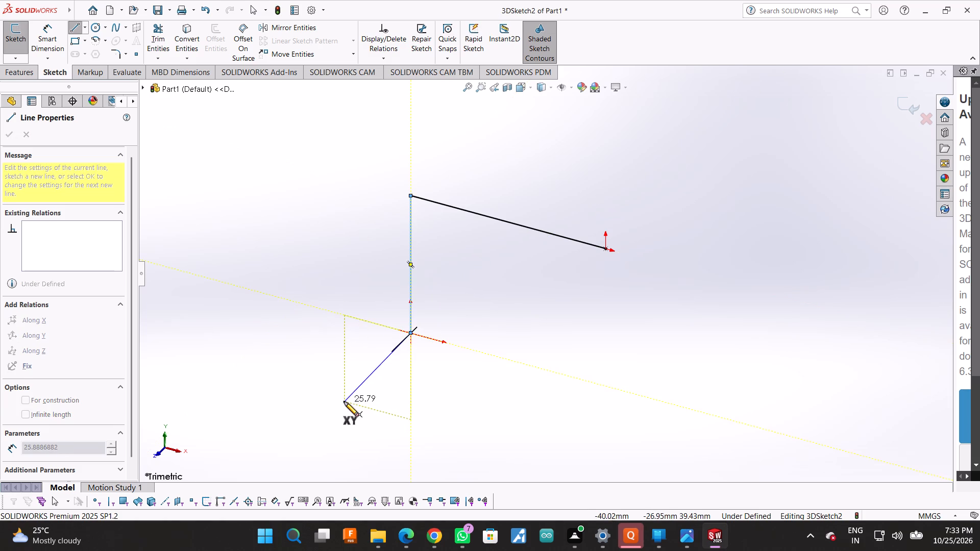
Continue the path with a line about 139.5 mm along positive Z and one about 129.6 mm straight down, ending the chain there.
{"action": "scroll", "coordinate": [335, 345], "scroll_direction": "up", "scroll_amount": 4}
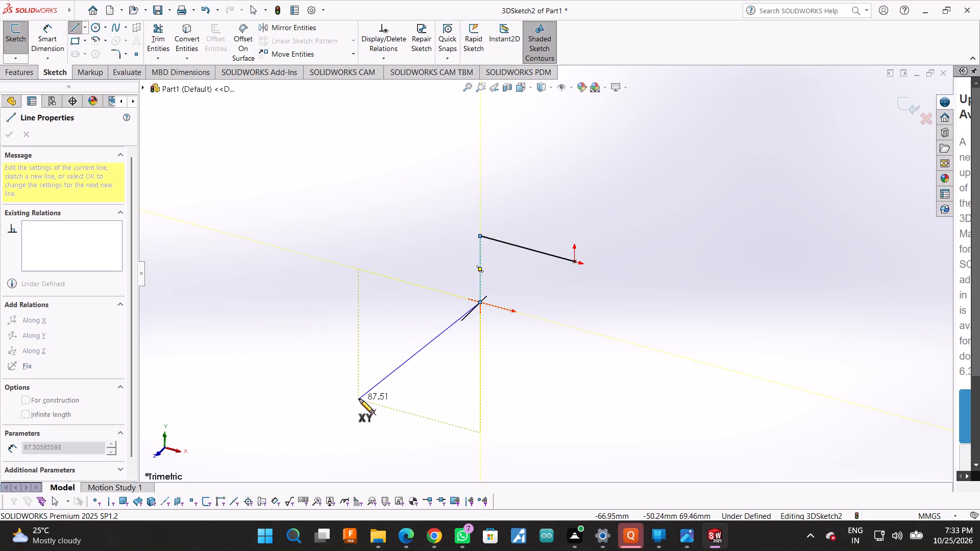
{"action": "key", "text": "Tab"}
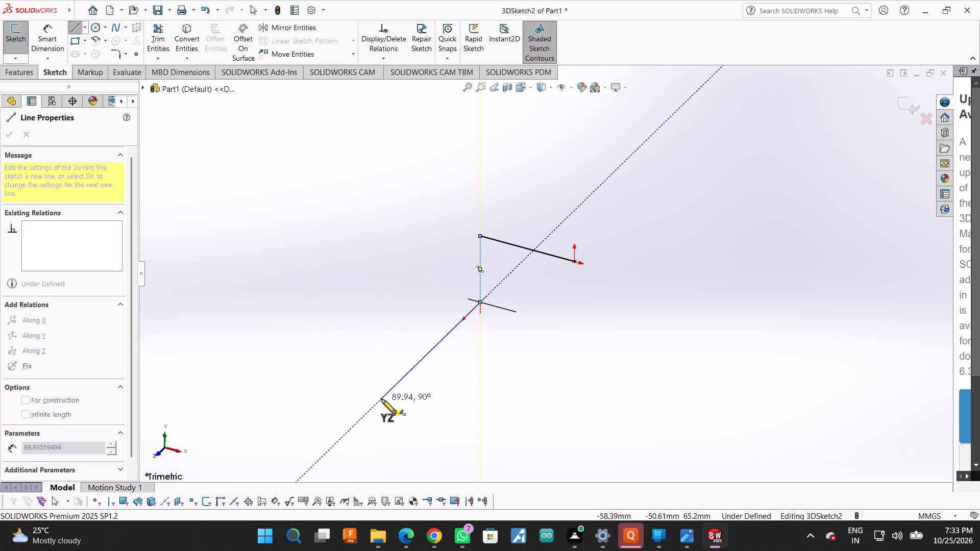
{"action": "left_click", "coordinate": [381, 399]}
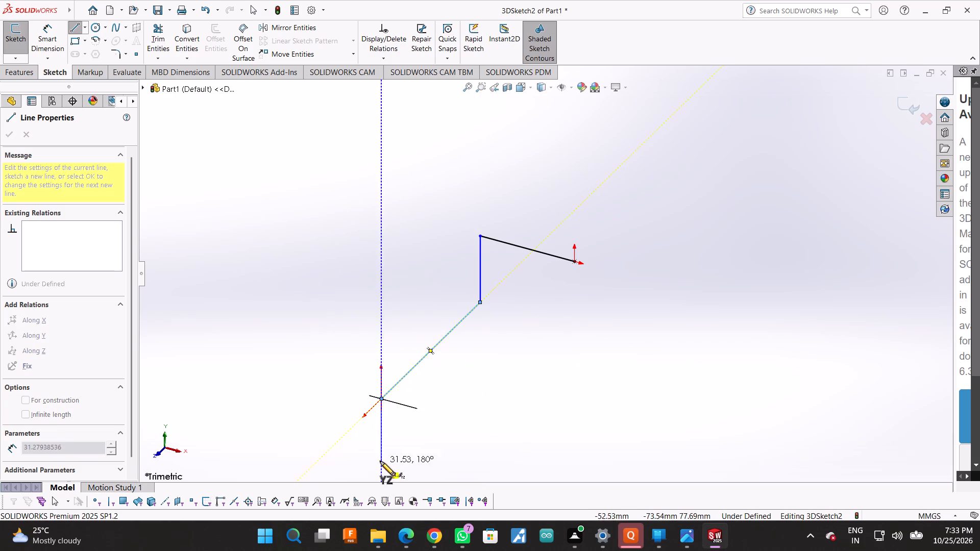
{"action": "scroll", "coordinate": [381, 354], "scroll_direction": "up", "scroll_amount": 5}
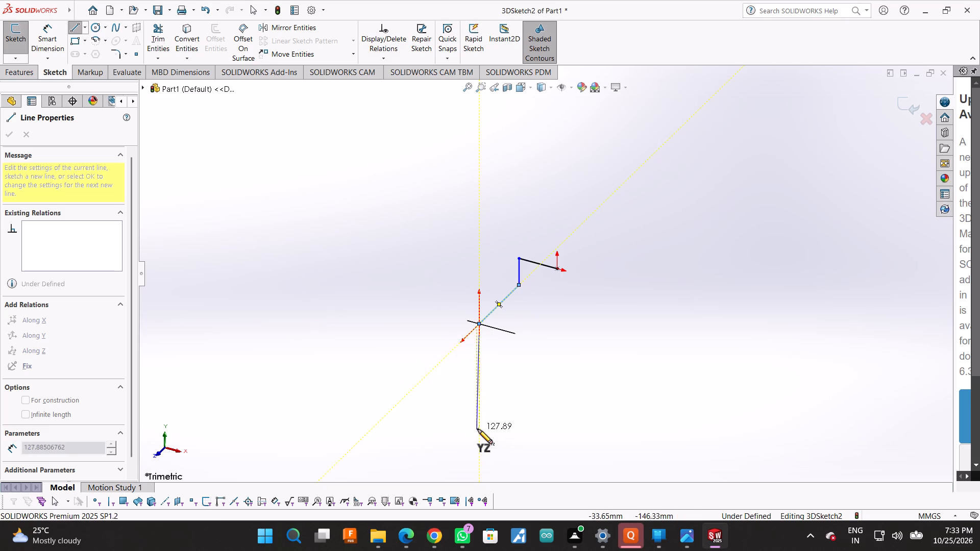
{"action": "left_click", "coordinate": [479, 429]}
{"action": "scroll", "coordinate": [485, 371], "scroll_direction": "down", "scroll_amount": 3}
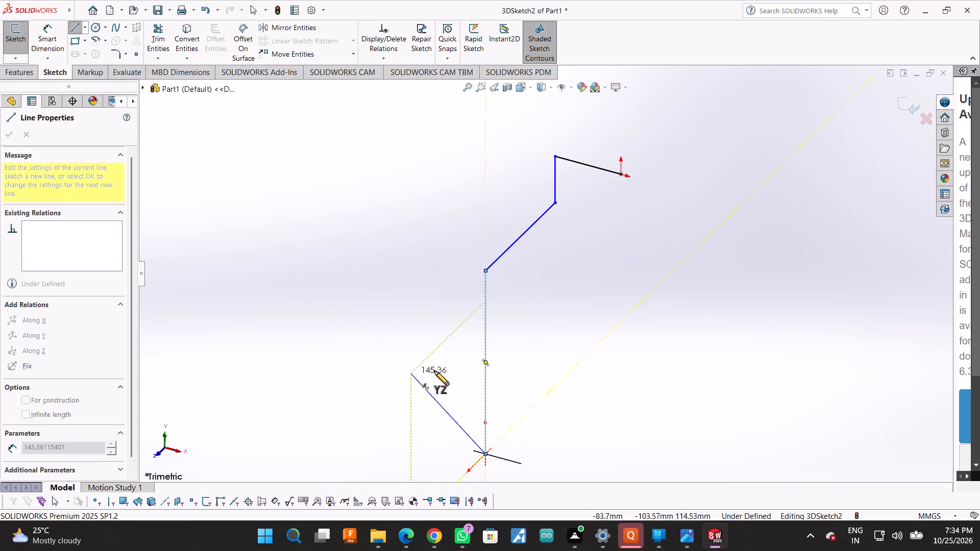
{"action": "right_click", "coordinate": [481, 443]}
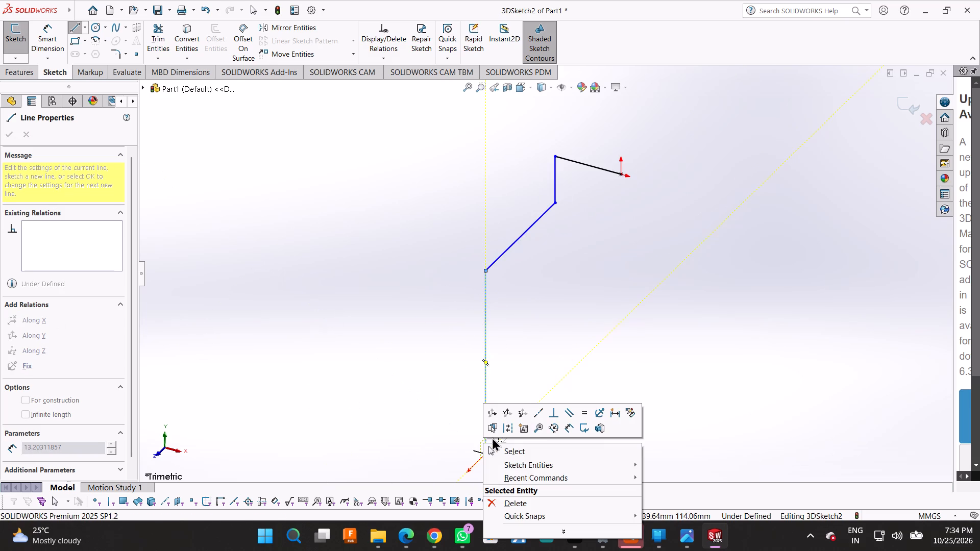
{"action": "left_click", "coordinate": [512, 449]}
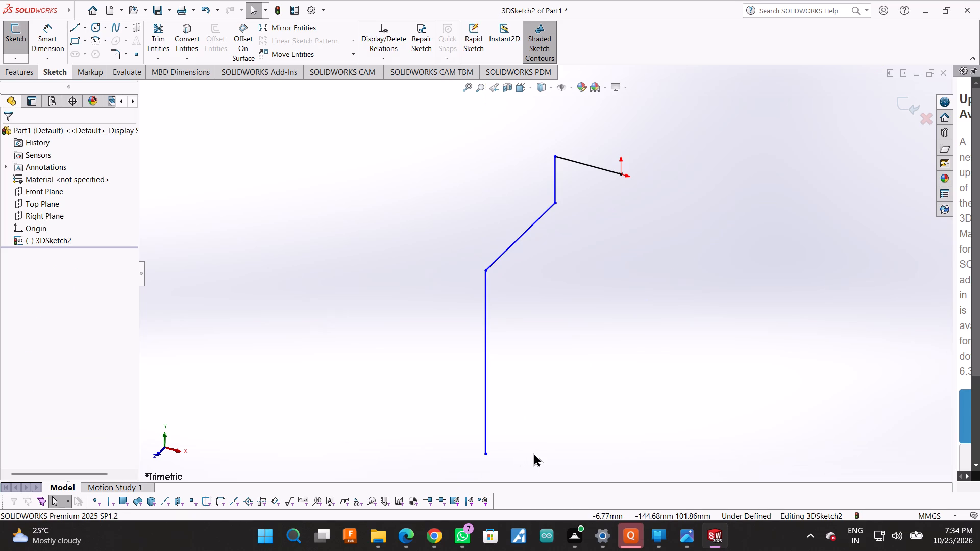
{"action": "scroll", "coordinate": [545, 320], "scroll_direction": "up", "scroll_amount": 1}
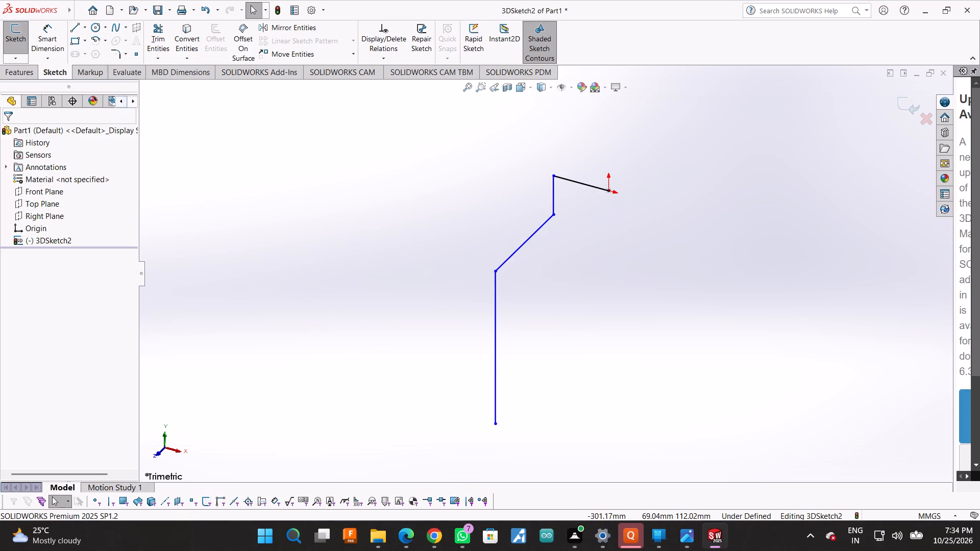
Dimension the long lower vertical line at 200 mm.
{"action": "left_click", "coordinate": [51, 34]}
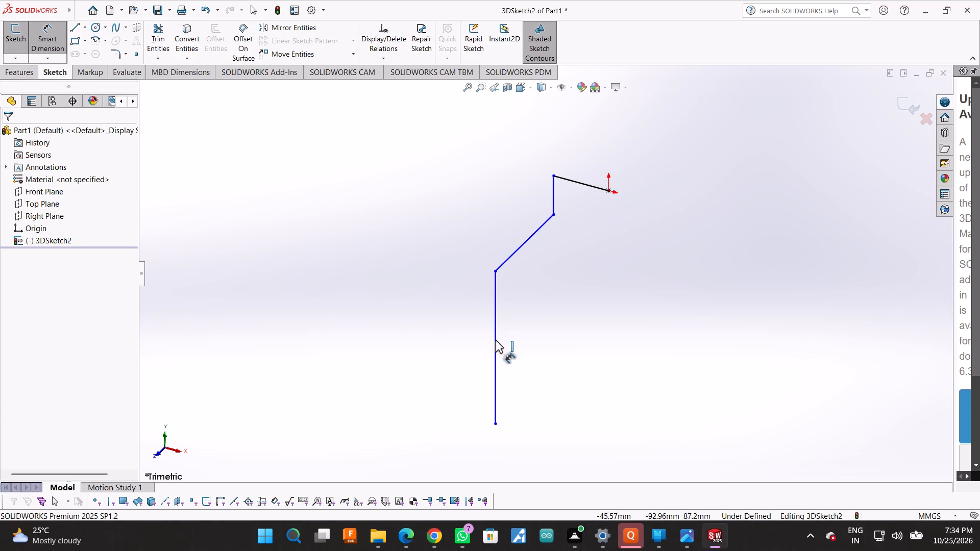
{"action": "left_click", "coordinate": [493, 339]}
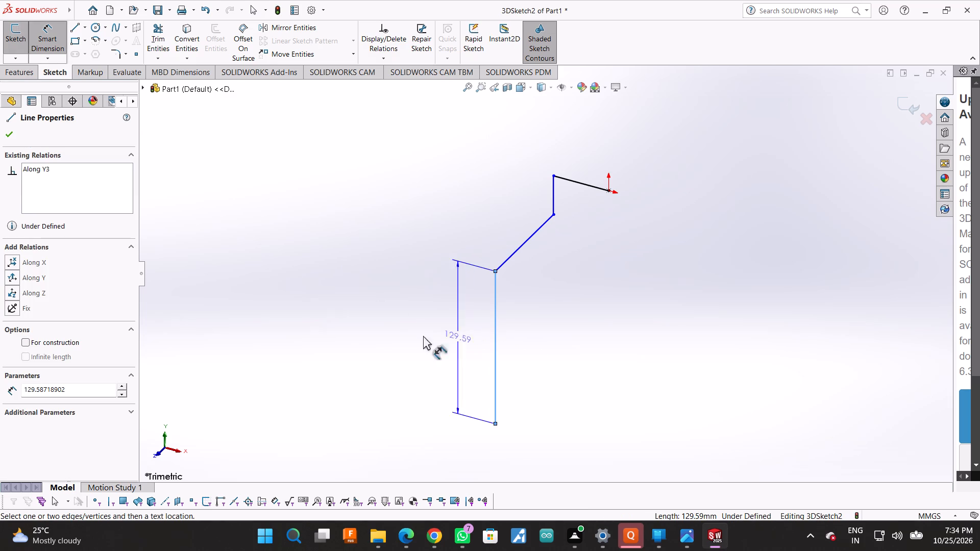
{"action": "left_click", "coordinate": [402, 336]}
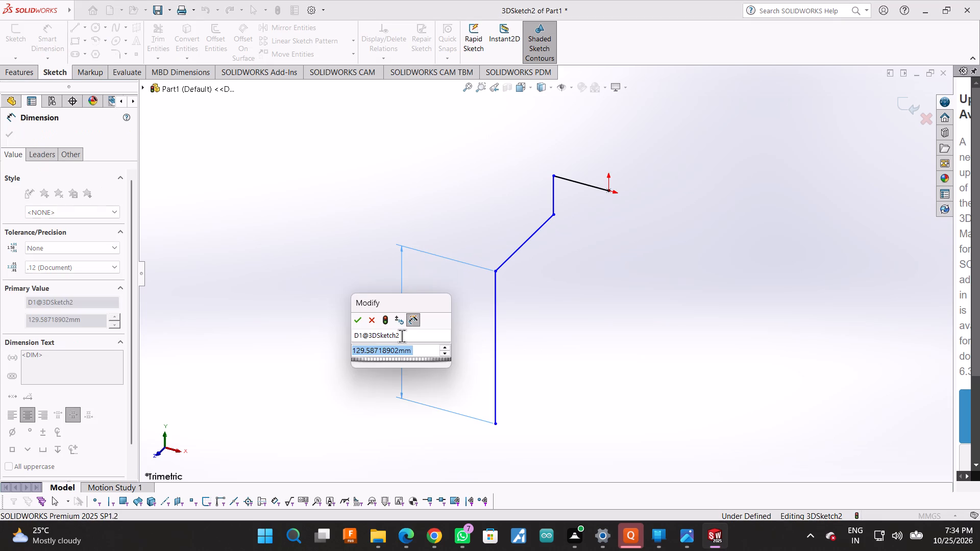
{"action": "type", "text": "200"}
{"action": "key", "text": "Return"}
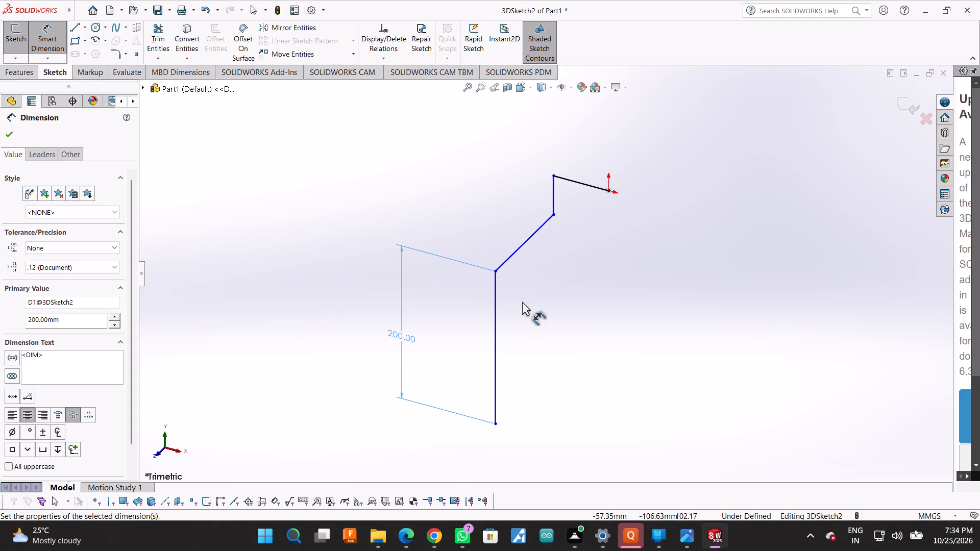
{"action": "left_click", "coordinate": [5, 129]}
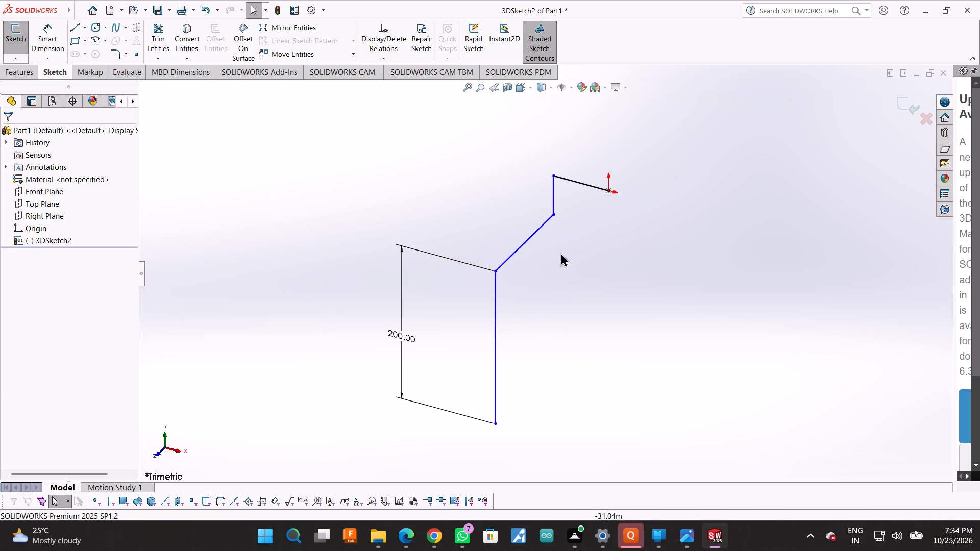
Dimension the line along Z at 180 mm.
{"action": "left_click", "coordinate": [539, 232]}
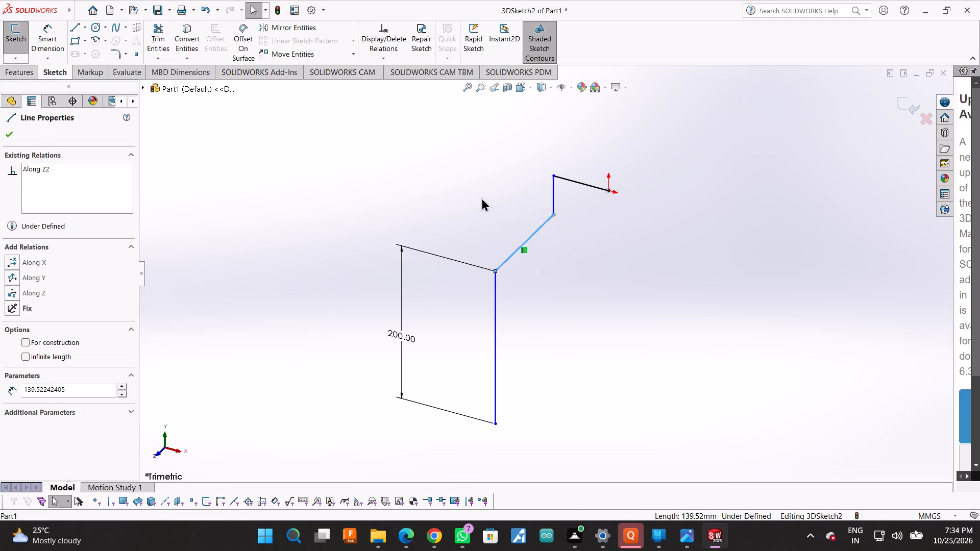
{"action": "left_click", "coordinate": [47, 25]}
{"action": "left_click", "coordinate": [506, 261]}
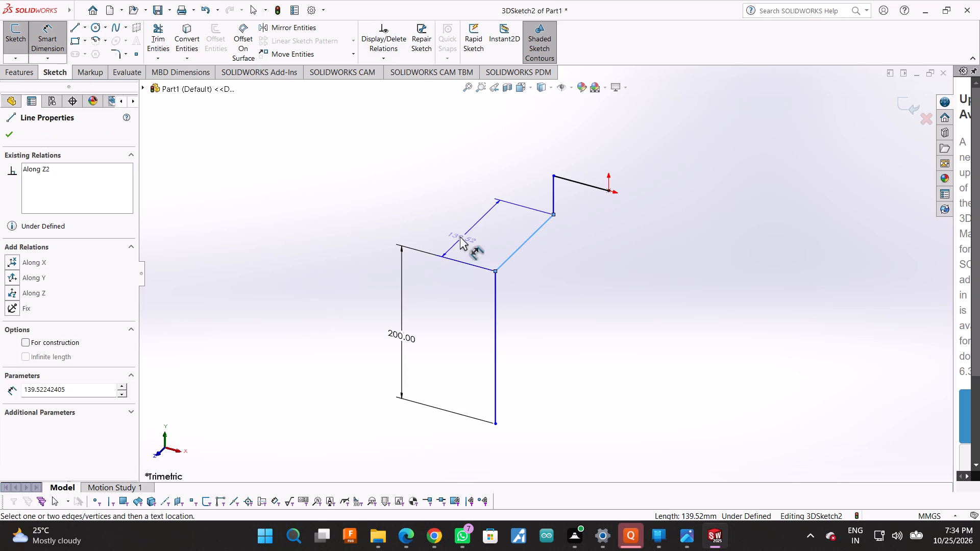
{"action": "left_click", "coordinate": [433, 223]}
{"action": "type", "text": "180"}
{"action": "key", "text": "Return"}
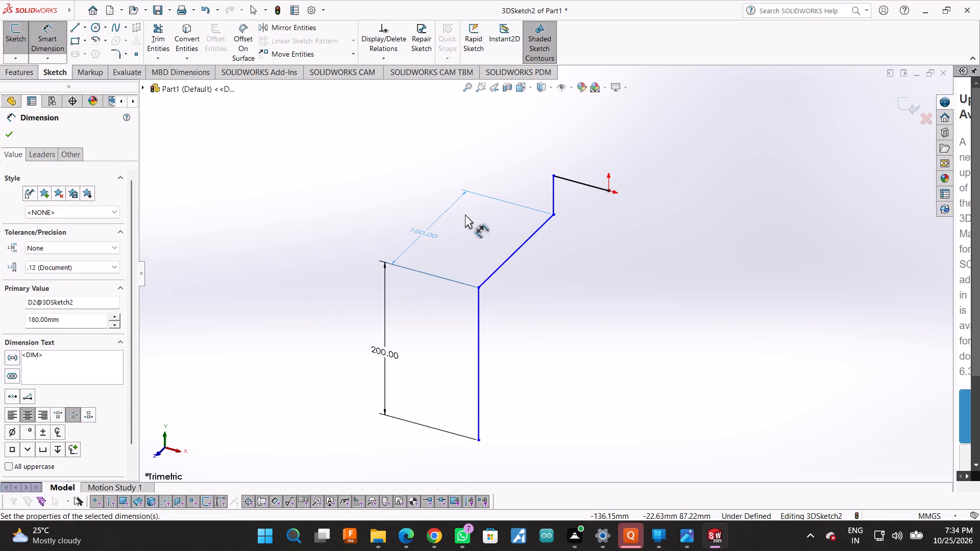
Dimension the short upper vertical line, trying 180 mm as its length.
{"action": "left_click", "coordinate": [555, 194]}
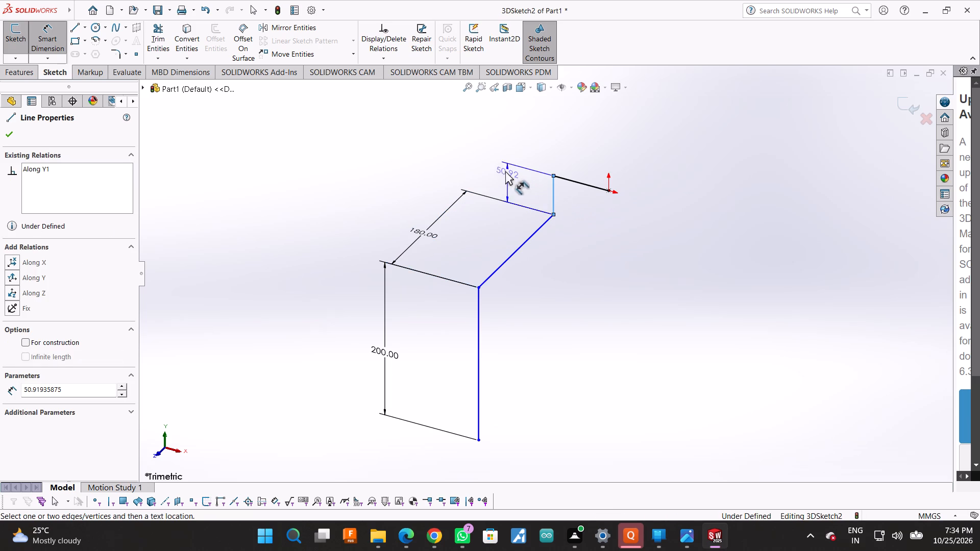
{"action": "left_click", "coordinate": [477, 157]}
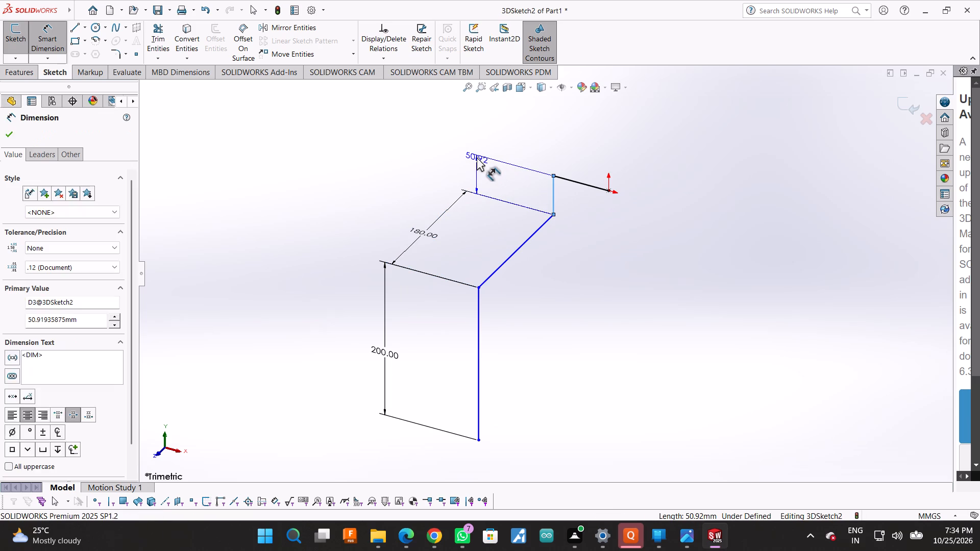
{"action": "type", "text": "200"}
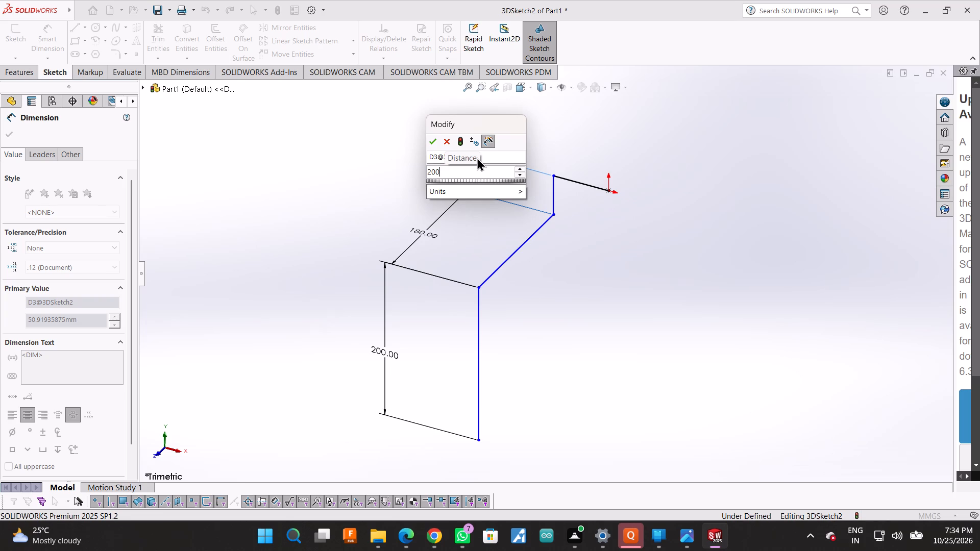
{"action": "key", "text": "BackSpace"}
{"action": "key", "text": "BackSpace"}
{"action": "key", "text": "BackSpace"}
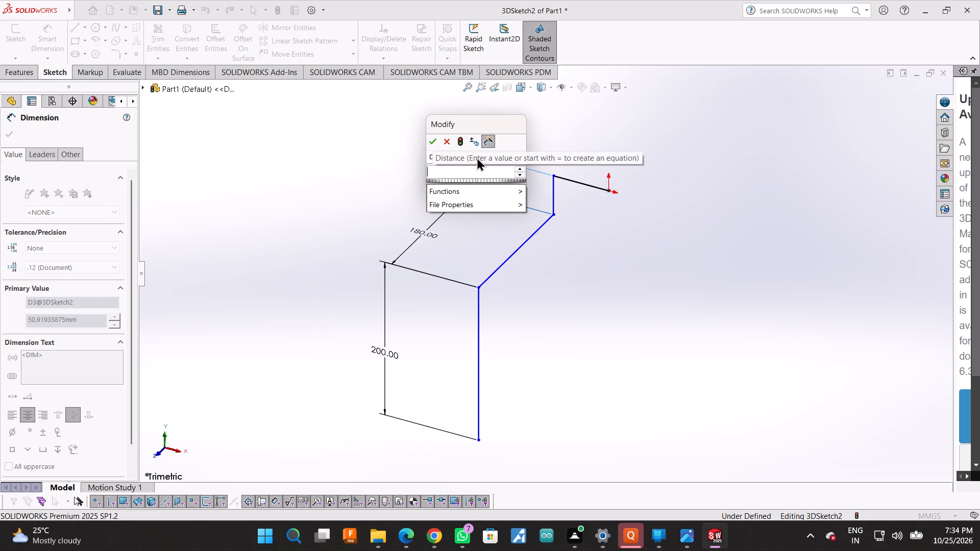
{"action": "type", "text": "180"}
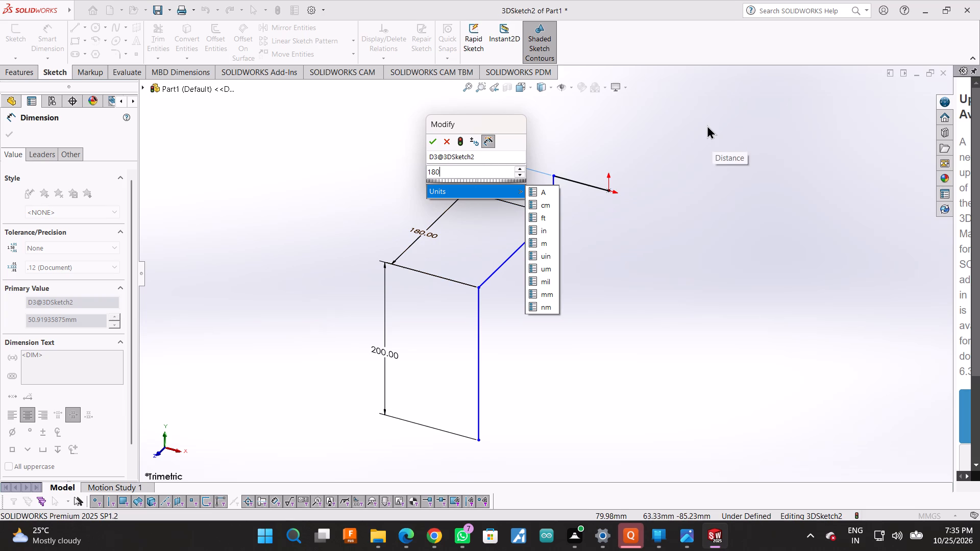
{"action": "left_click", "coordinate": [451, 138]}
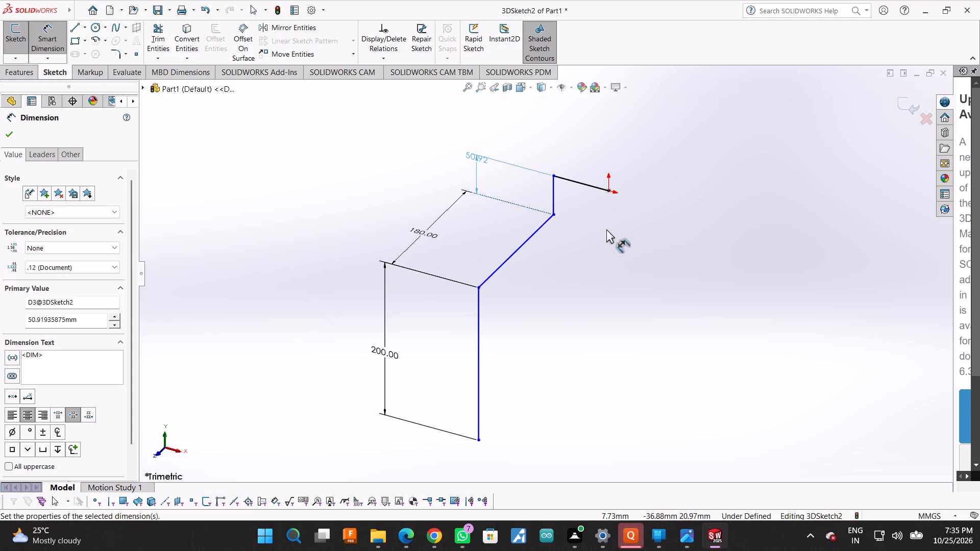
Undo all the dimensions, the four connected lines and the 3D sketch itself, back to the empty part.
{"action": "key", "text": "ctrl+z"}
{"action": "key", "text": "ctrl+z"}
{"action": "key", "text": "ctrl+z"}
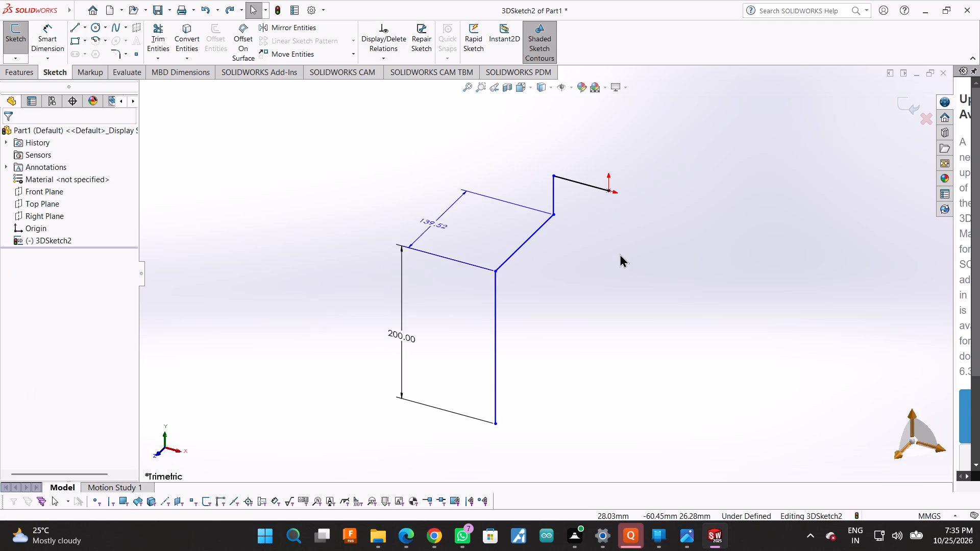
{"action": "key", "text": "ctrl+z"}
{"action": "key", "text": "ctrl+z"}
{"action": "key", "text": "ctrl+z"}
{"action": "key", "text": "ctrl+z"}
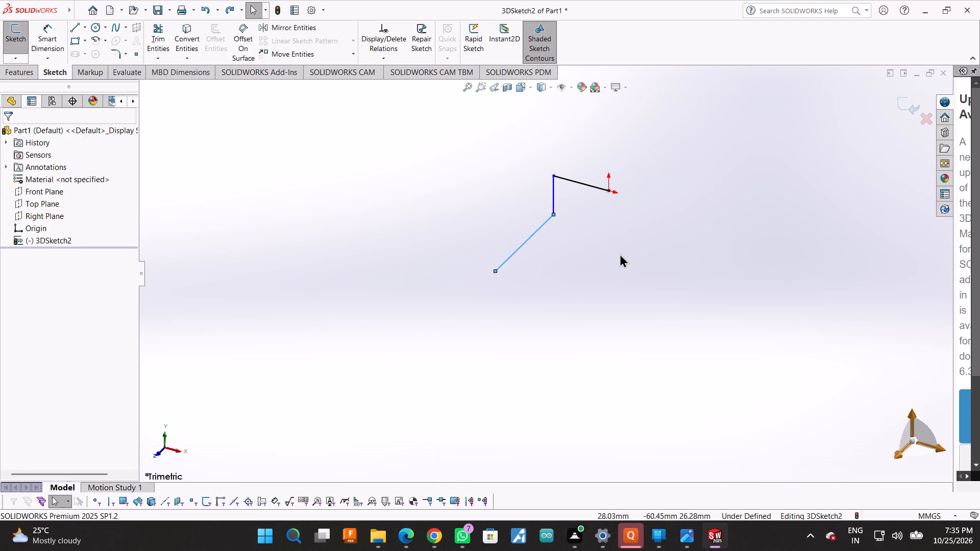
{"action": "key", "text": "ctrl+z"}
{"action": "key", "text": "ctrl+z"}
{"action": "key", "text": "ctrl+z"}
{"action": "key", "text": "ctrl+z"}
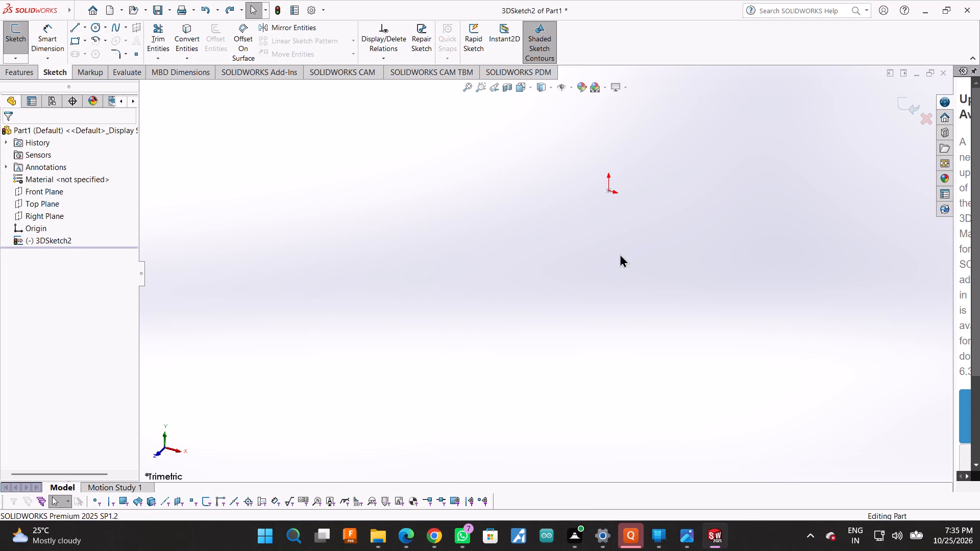
Start a new 3D sketch in the empty part.
{"action": "left_click", "coordinate": [12, 60]}
{"action": "left_click", "coordinate": [24, 85]}
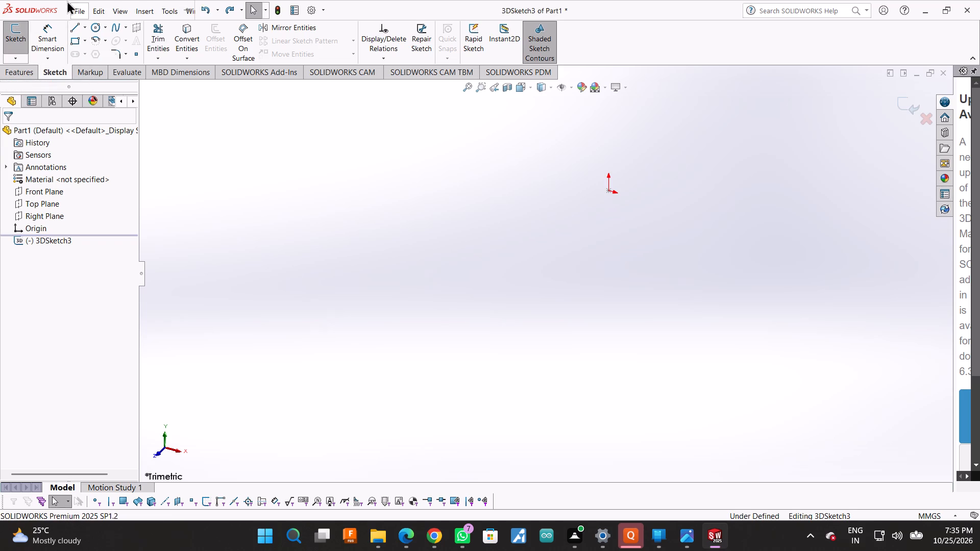
Draw connected lines from the origin in the XY plane: about 104.6 mm along negative X, 78.5 mm down and 86.9 mm along negative X.
{"action": "left_click", "coordinate": [72, 23]}
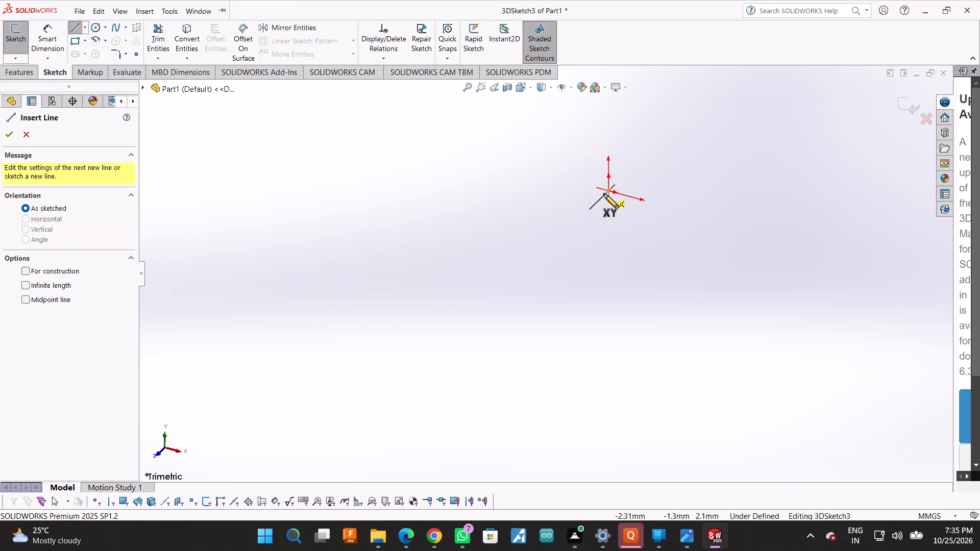
{"action": "left_click", "coordinate": [607, 192]}
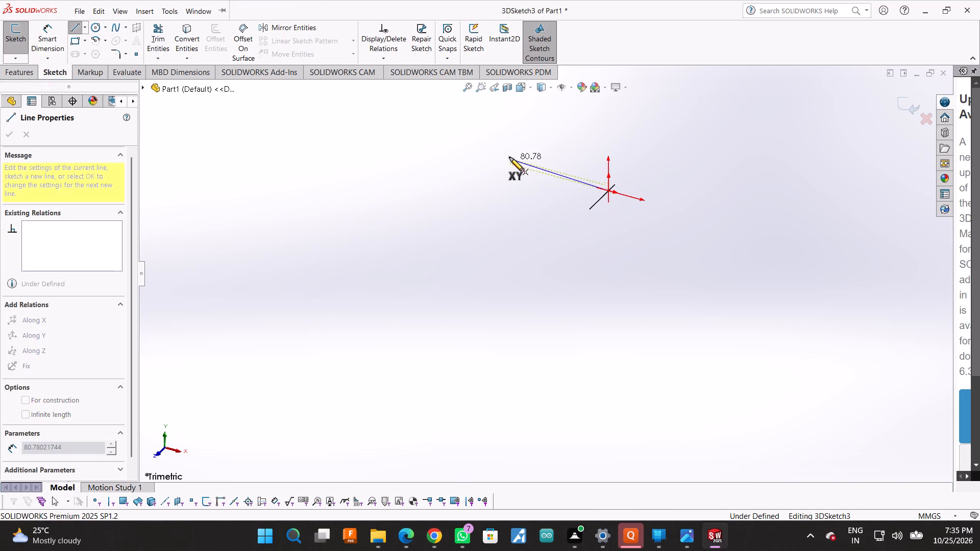
{"action": "left_click", "coordinate": [481, 155]}
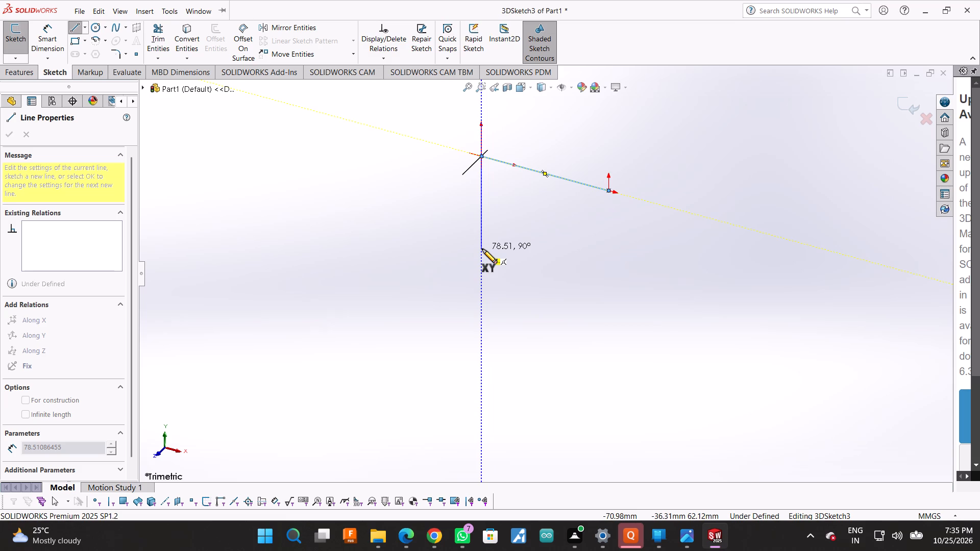
{"action": "left_click", "coordinate": [482, 249]}
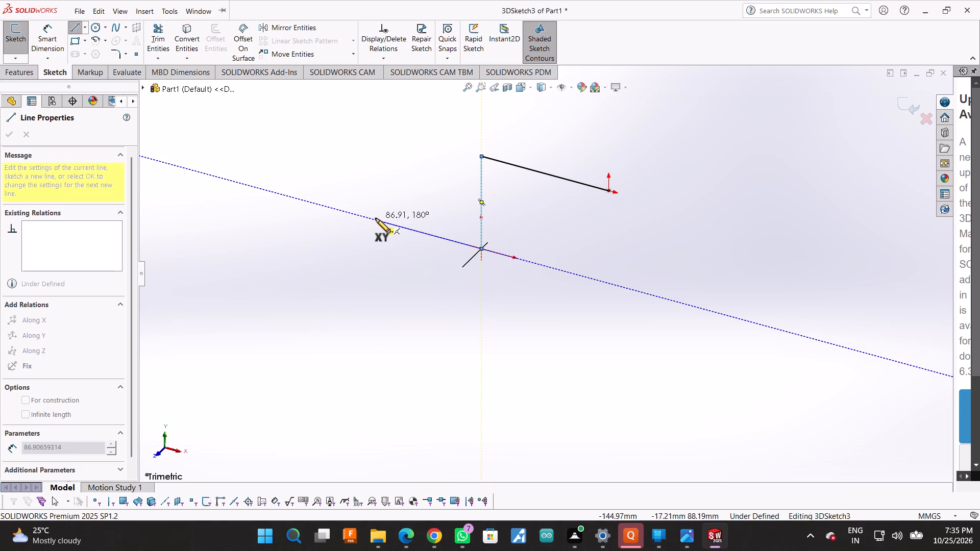
{"action": "left_click", "coordinate": [376, 218]}
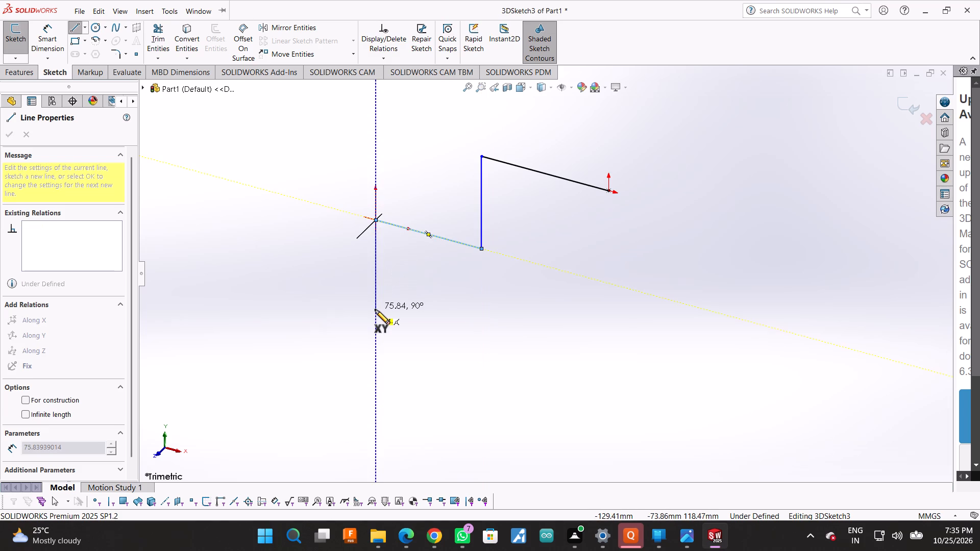
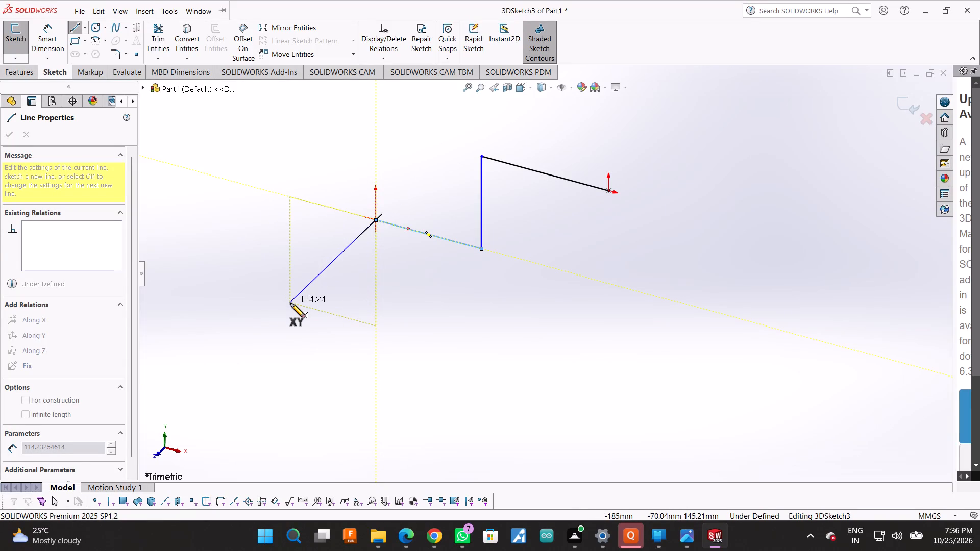
Continue the path in the YZ plane with a line about 132.9 mm along Z and one about 88.8 mm down, ending the chain.
{"action": "key", "text": "Tab"}
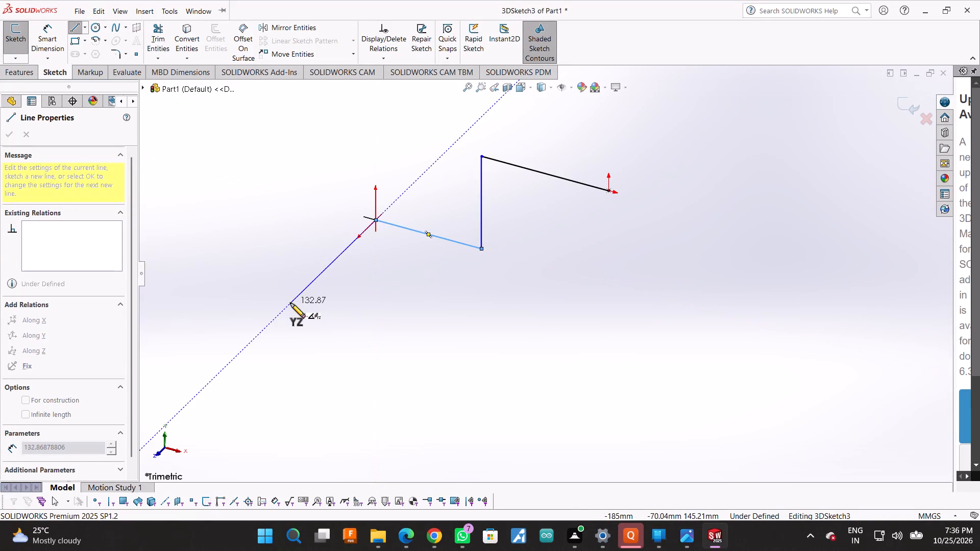
{"action": "left_click", "coordinate": [290, 303]}
{"action": "left_click", "coordinate": [289, 409]}
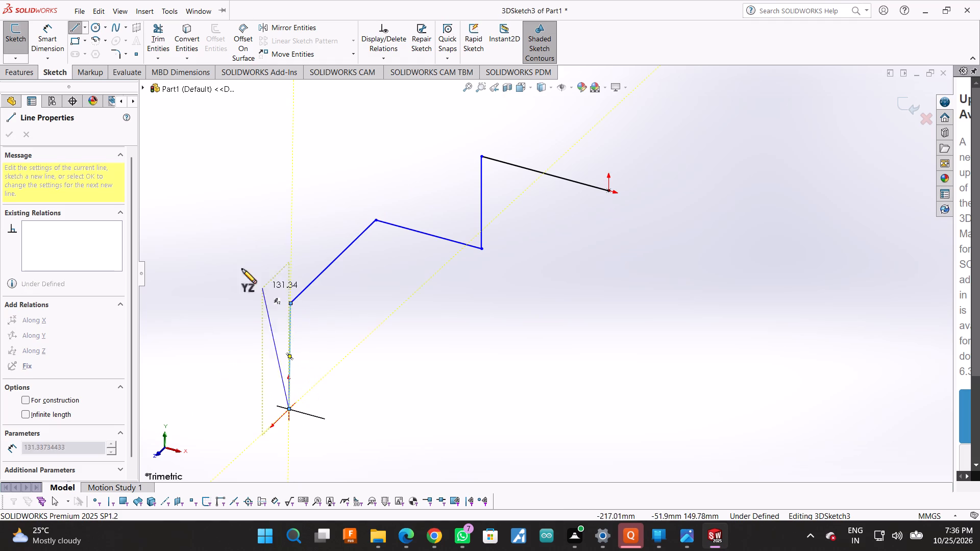
{"action": "scroll", "coordinate": [296, 393], "scroll_direction": "up", "scroll_amount": 1}
{"action": "right_click", "coordinate": [296, 393]}
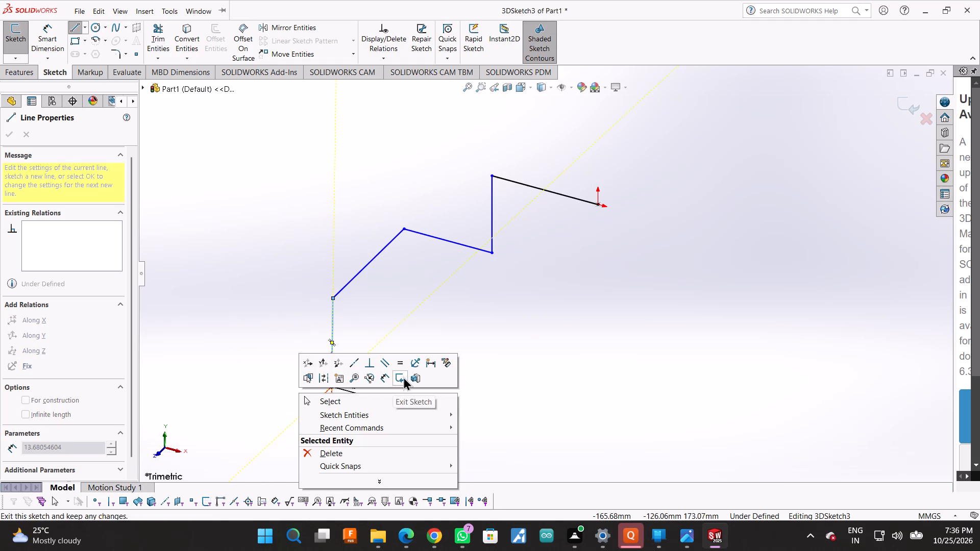
{"action": "left_click", "coordinate": [375, 404]}
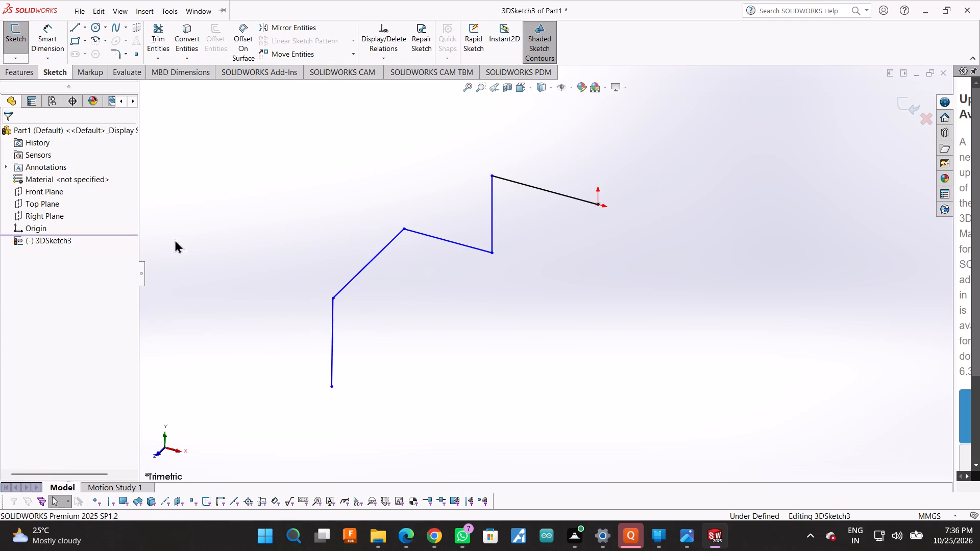
Dimension the final downward line at the free end of the path as 200 mm long.
{"action": "left_click", "coordinate": [53, 31]}
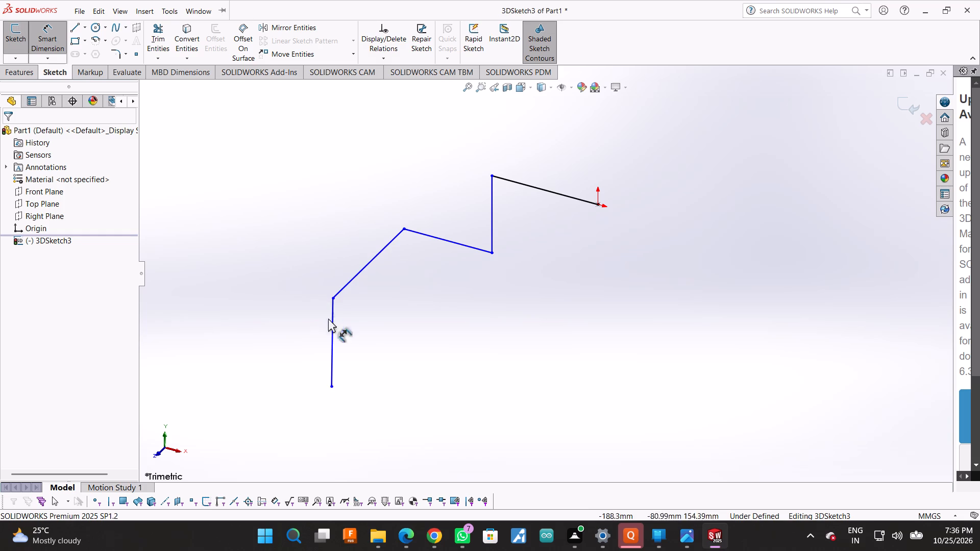
{"action": "left_click", "coordinate": [332, 327]}
{"action": "left_click", "coordinate": [285, 320]}
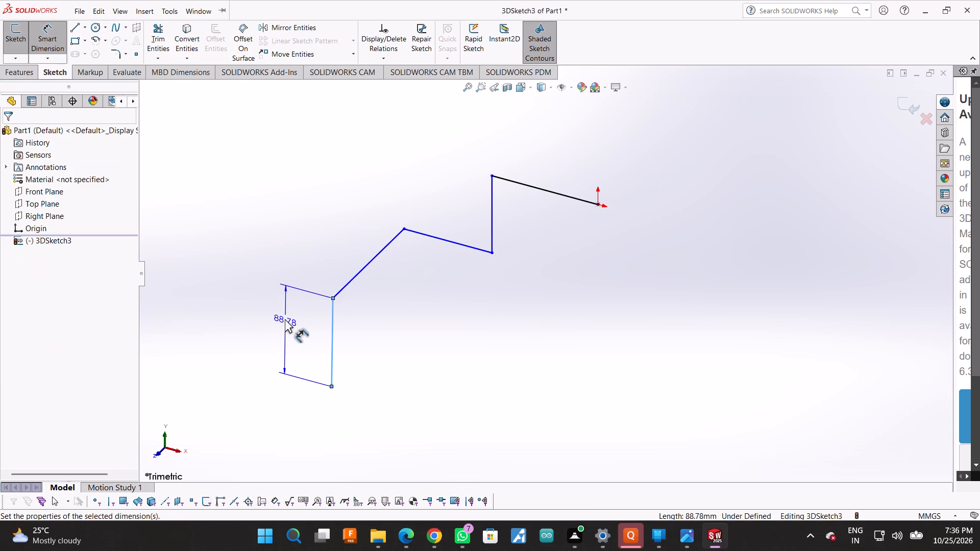
{"action": "type", "text": "200"}
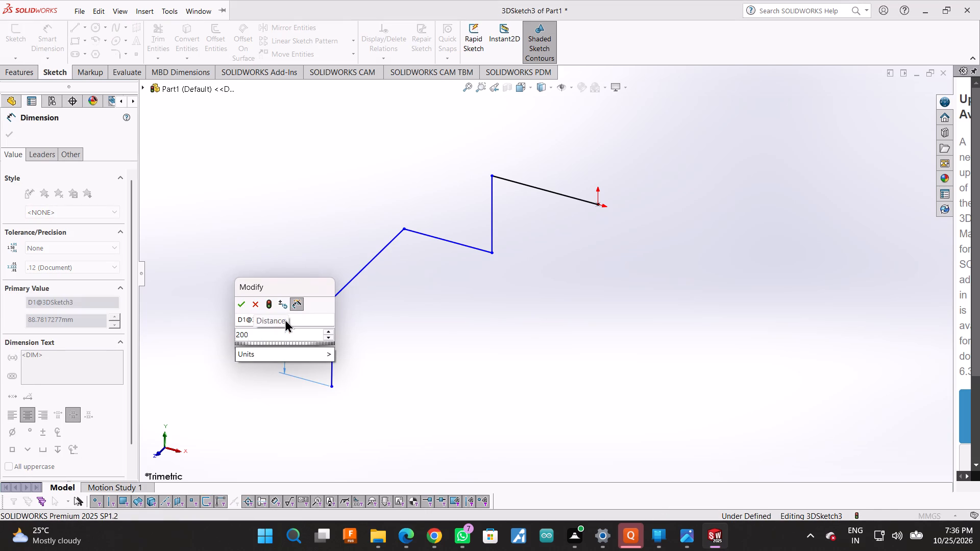
{"action": "key", "text": "Return"}
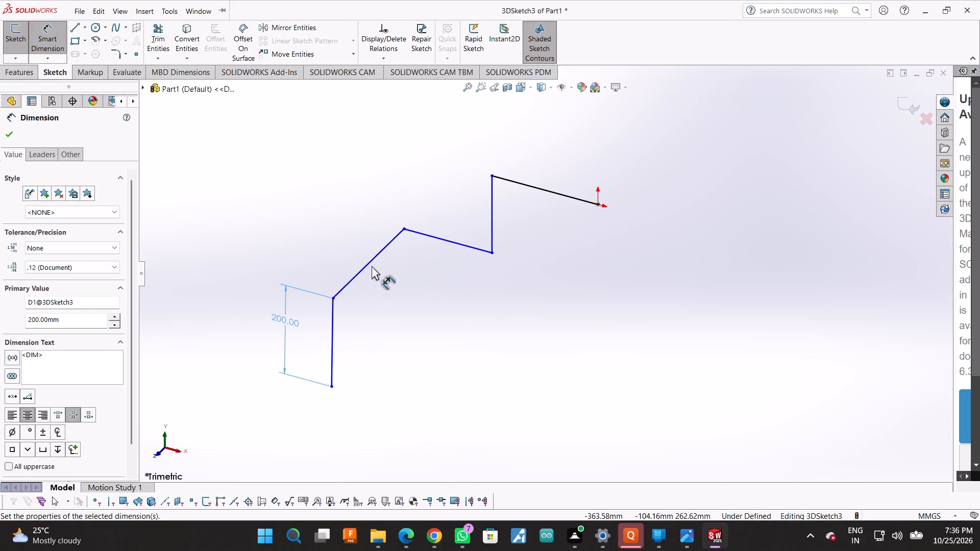
Dimension the line running along Z as 180 mm long.
{"action": "left_click", "coordinate": [370, 260]}
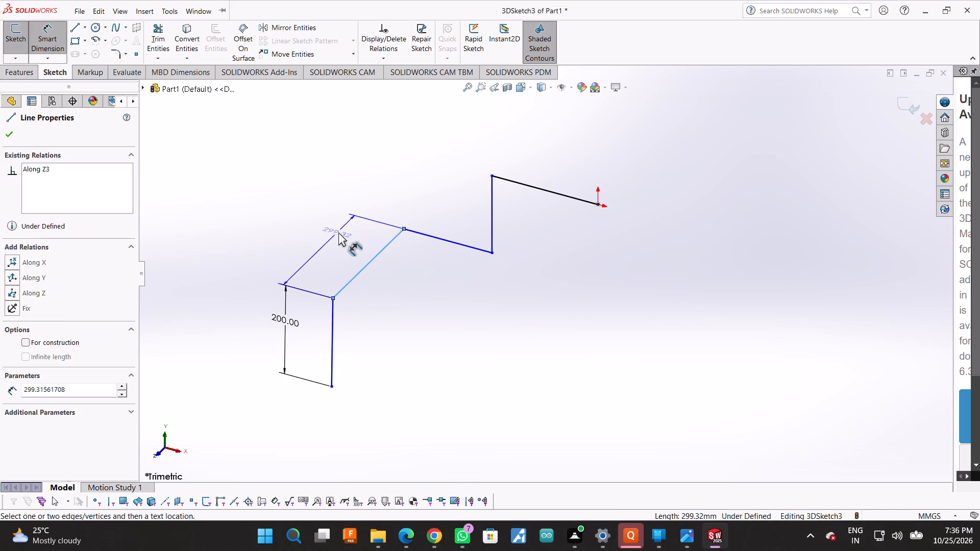
{"action": "left_click", "coordinate": [344, 232]}
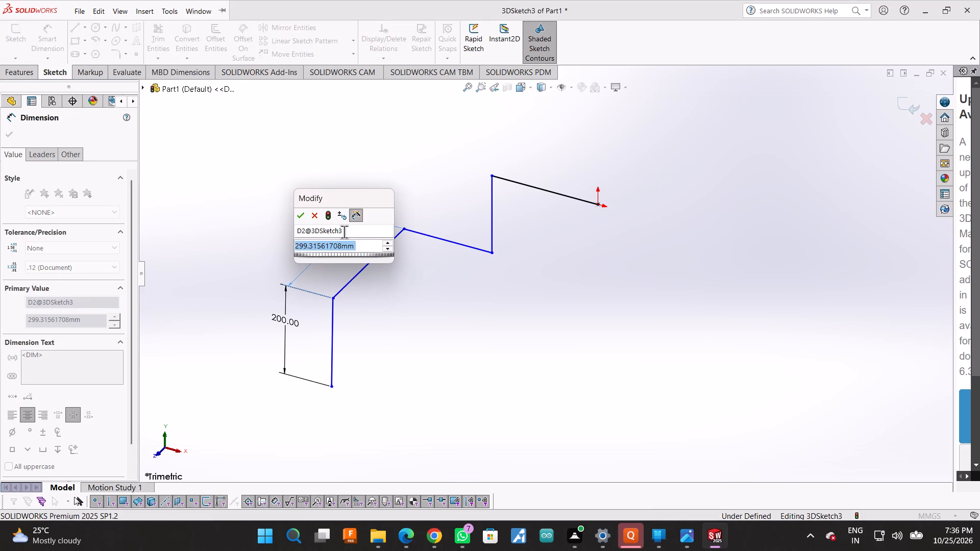
{"action": "key", "text": "1"}
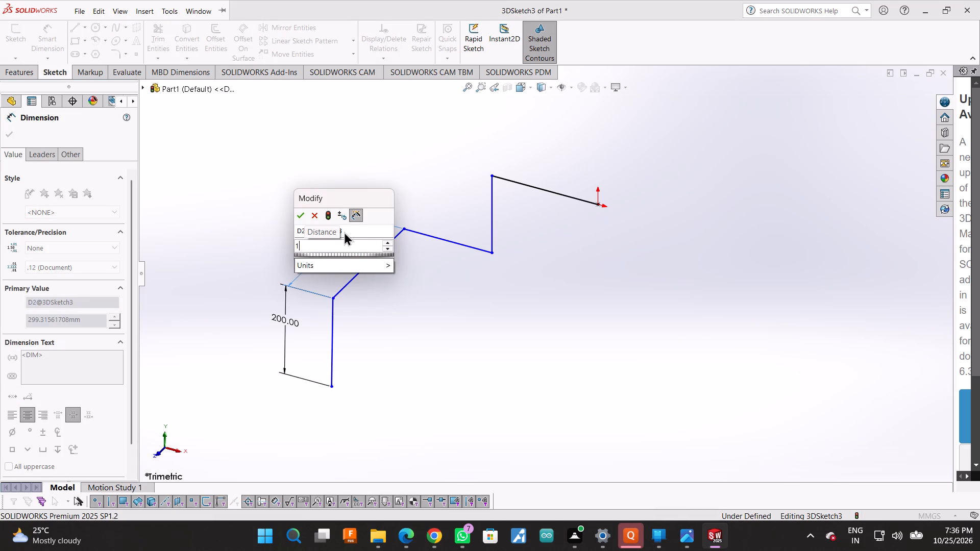
{"action": "key", "text": "BackSpace"}
{"action": "key", "text": "0"}
{"action": "key", "text": "BackSpace"}
{"action": "type", "text": "180"}
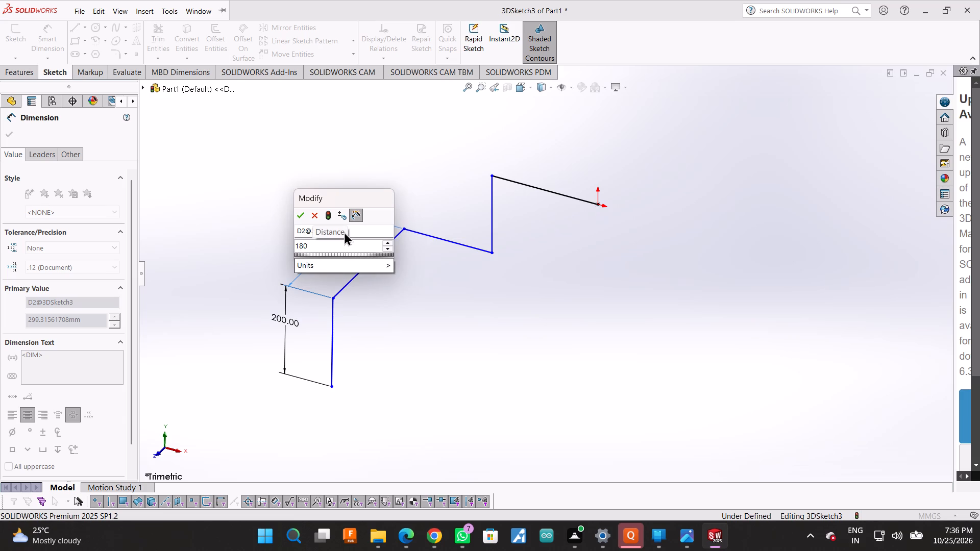
{"action": "key", "text": "Return"}
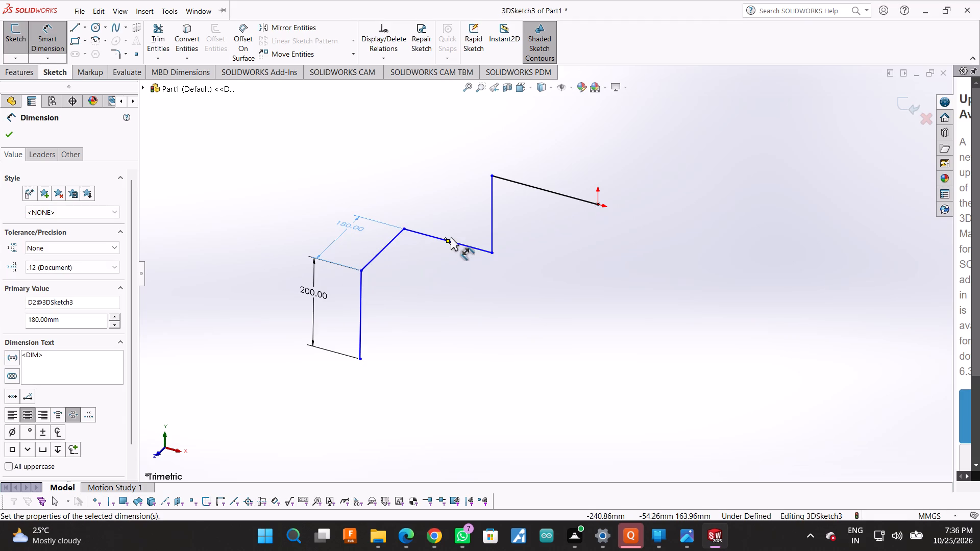
Dimension the middle line along X, between the Z line and the upper vertical, as 200 mm long.
{"action": "left_click", "coordinate": [449, 243]}
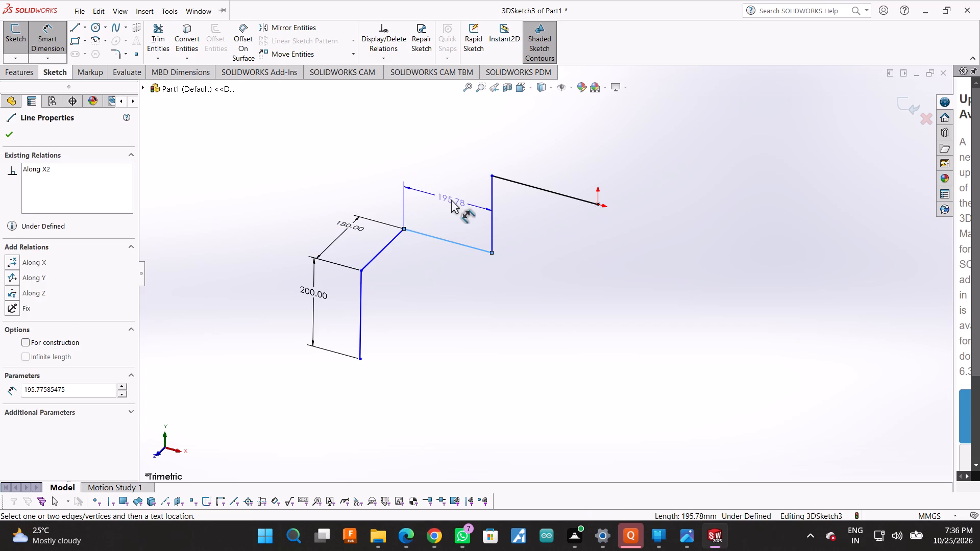
{"action": "left_click", "coordinate": [451, 199]}
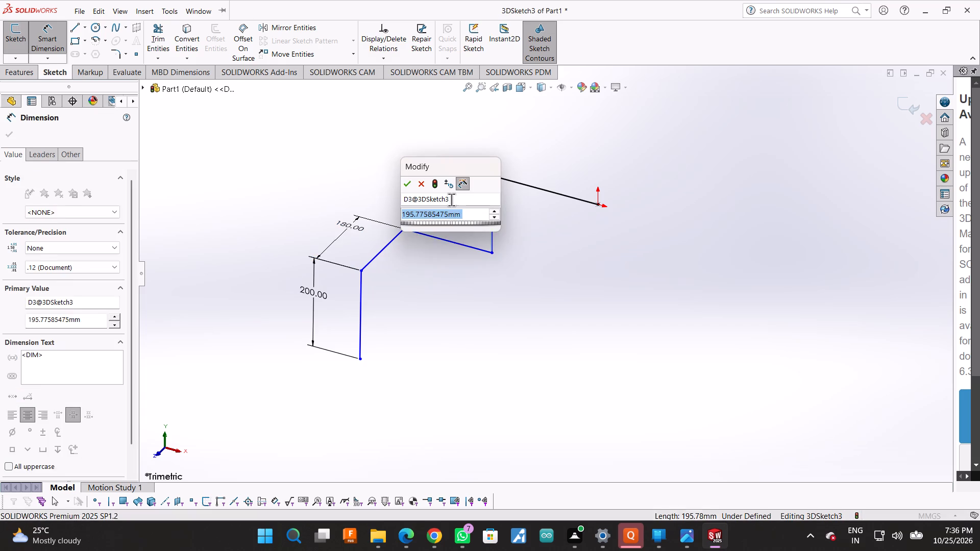
{"action": "type", "text": "200"}
{"action": "key", "text": "Return"}
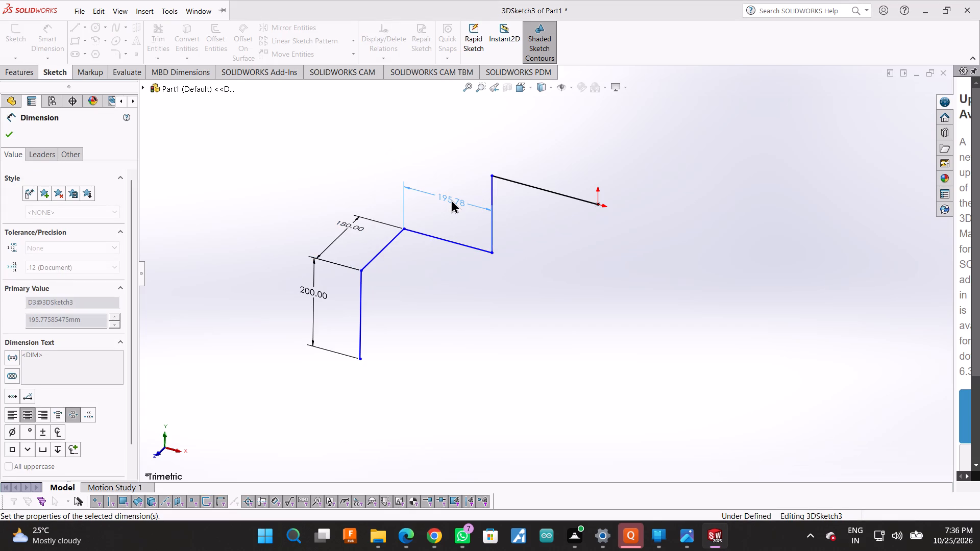
Dimension the upper vertical line joining the two X-direction lines as 180 mm long.
{"action": "left_click", "coordinate": [495, 204]}
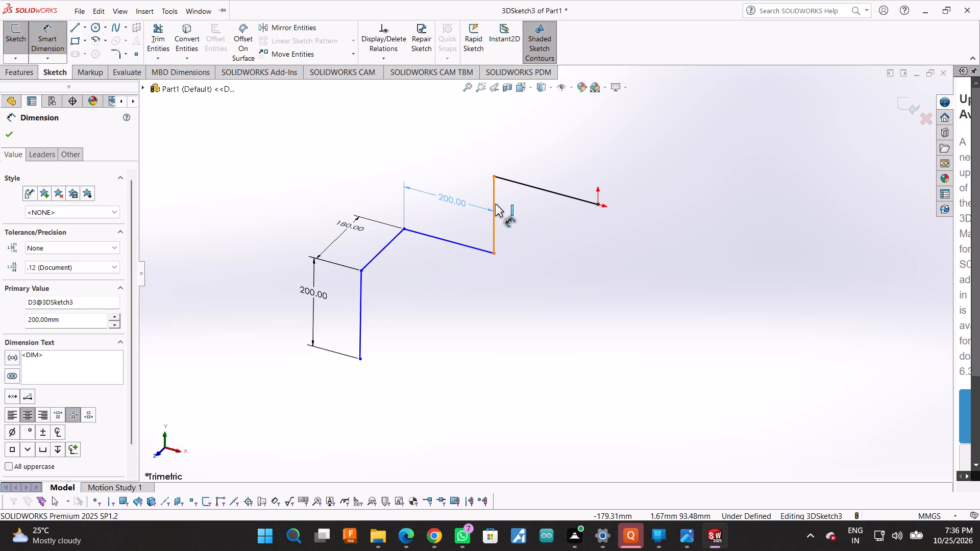
{"action": "left_click", "coordinate": [518, 236]}
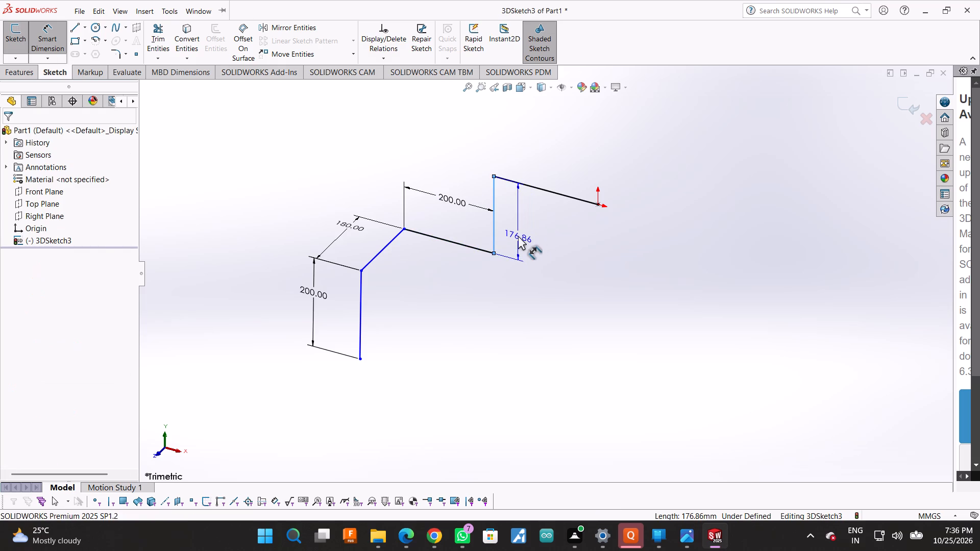
{"action": "type", "text": "180"}
{"action": "key", "text": "Return"}
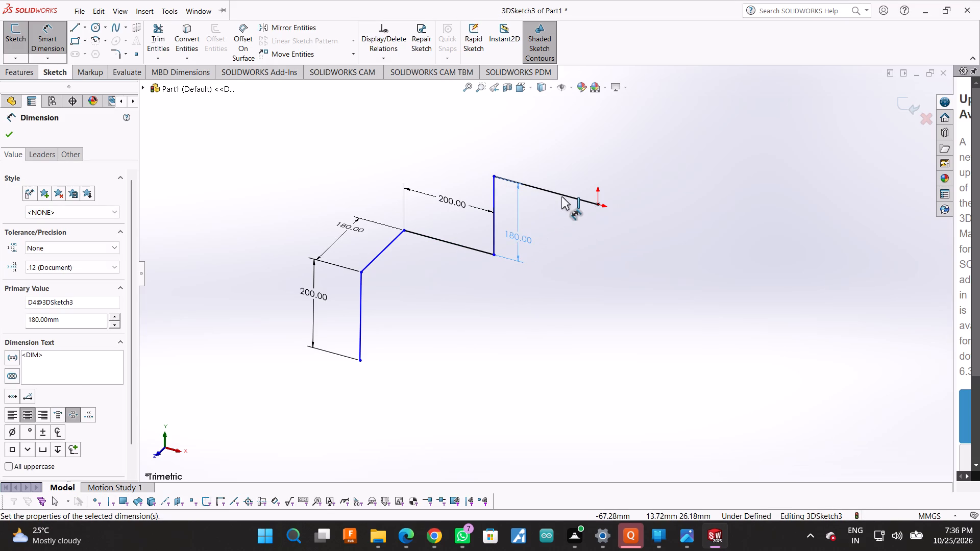
Dimension the first line, running along X from the origin, as 200 mm long.
{"action": "left_click", "coordinate": [561, 196]}
{"action": "left_click", "coordinate": [566, 174]}
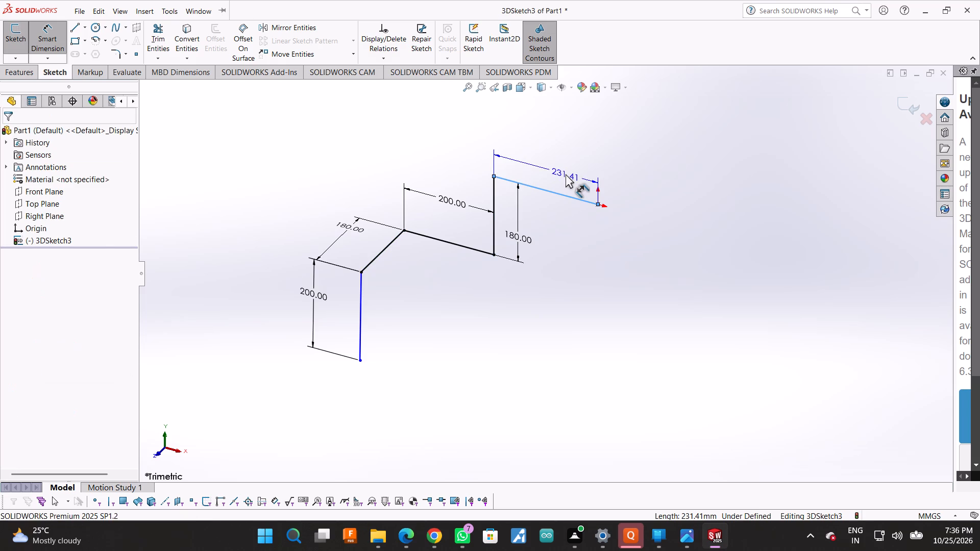
{"action": "type", "text": "200"}
{"action": "key", "text": "Return"}
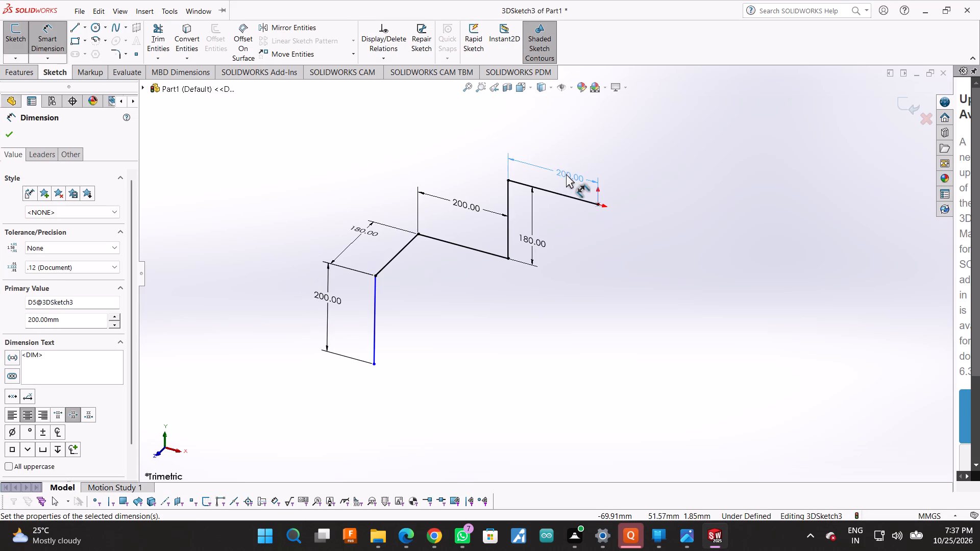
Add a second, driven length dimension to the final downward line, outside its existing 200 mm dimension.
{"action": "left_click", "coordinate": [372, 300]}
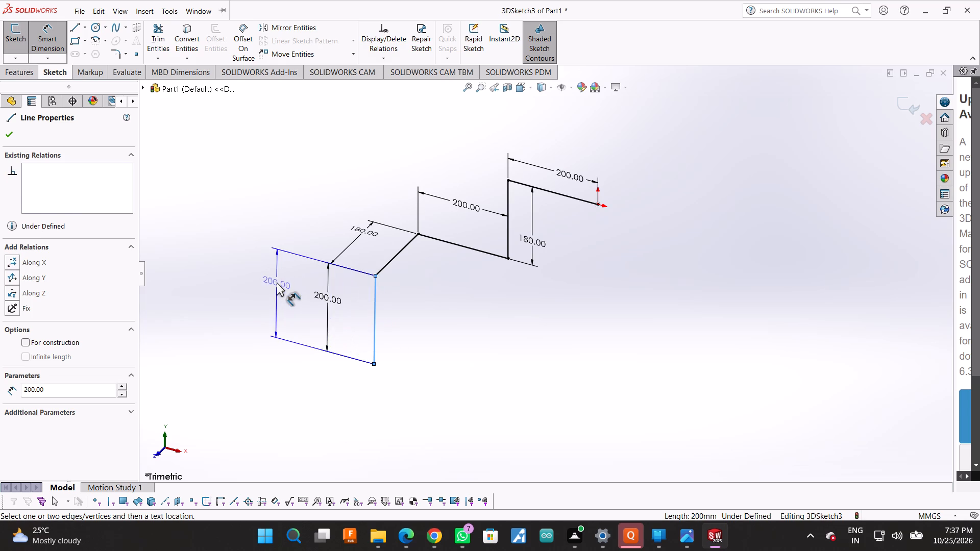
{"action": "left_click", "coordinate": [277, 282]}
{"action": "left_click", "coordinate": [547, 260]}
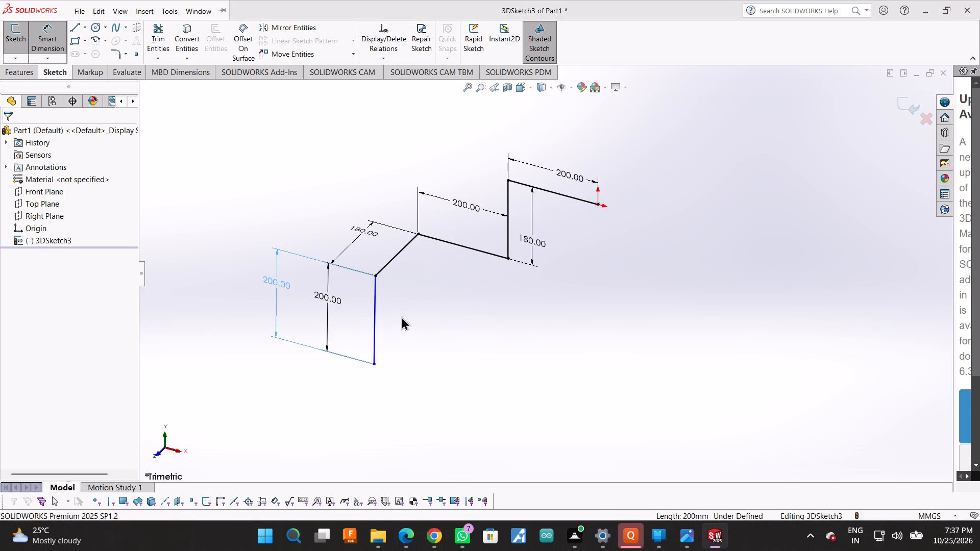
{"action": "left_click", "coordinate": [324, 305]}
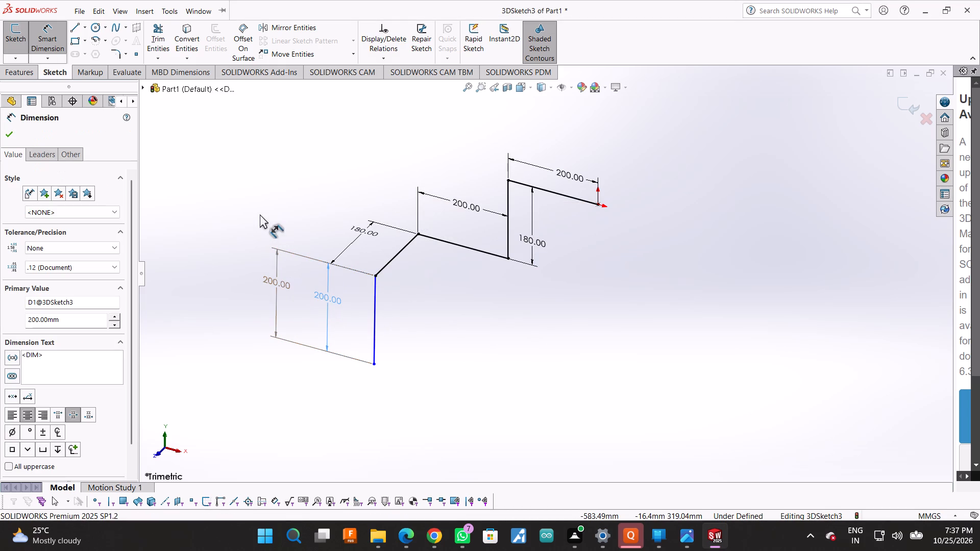
Examine both ends of the final downward line and where its dimension extension lines meet them.
{"action": "scroll", "coordinate": [361, 263], "scroll_direction": "down", "scroll_amount": 1}
{"action": "scroll", "coordinate": [380, 312], "scroll_direction": "down", "scroll_amount": 3}
{"action": "scroll", "coordinate": [433, 257], "scroll_direction": "down", "scroll_amount": 15}
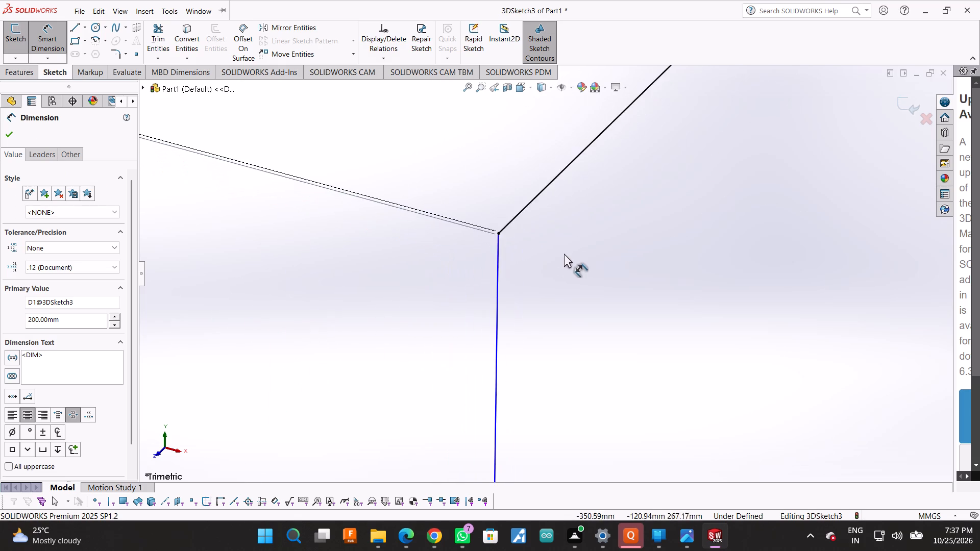
{"action": "scroll", "coordinate": [564, 254], "scroll_direction": "down", "scroll_amount": 8}
{"action": "scroll", "coordinate": [445, 232], "scroll_direction": "down", "scroll_amount": 3}
{"action": "scroll", "coordinate": [445, 232], "scroll_direction": "up", "scroll_amount": 8}
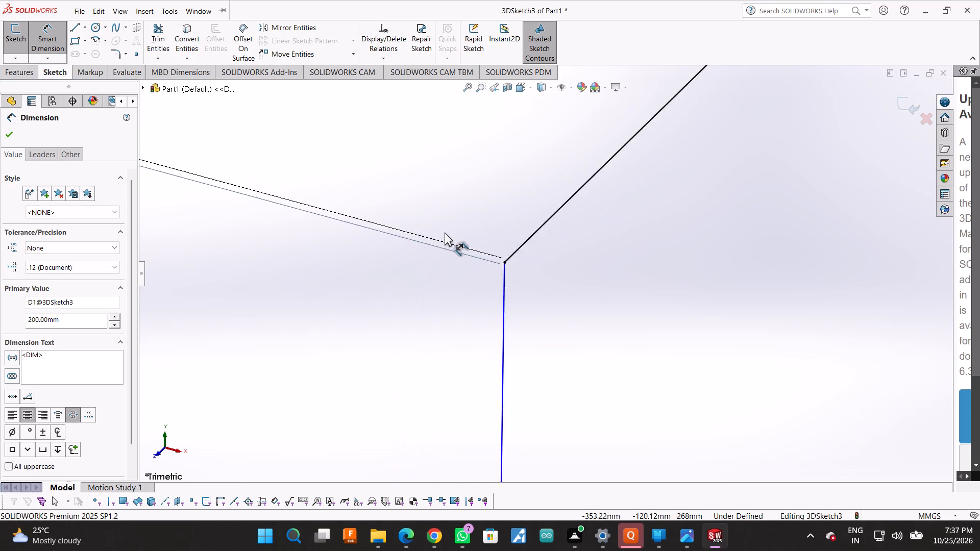
{"action": "scroll", "coordinate": [445, 232], "scroll_direction": "up", "scroll_amount": 20}
{"action": "scroll", "coordinate": [530, 312], "scroll_direction": "down", "scroll_amount": 8}
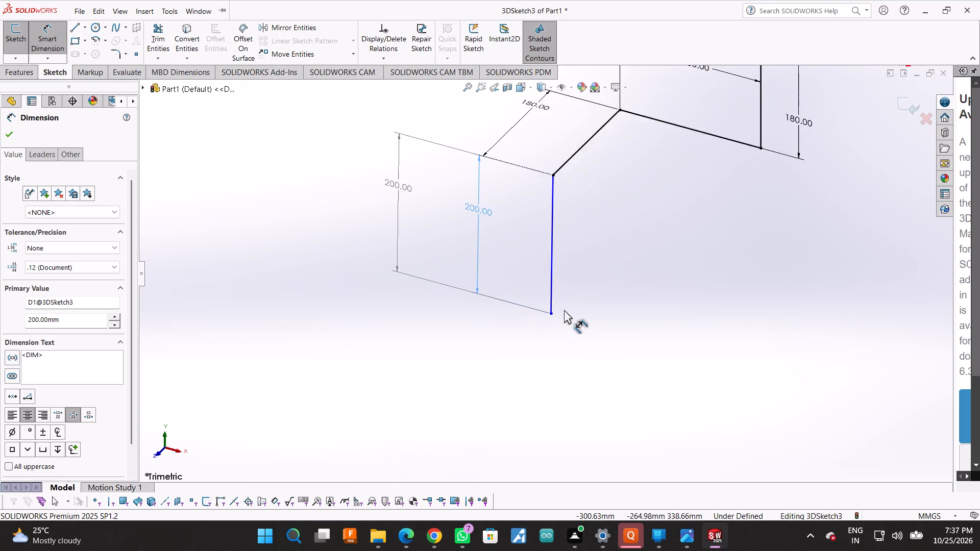
{"action": "scroll", "coordinate": [564, 310], "scroll_direction": "down", "scroll_amount": 20}
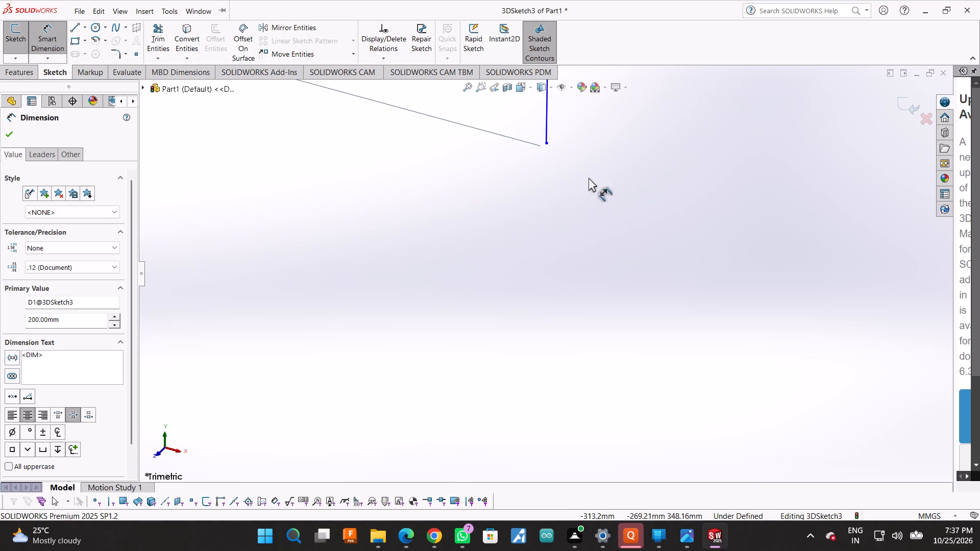
{"action": "scroll", "coordinate": [594, 170], "scroll_direction": "up", "scroll_amount": 20}
{"action": "scroll", "coordinate": [594, 170], "scroll_direction": "up", "scroll_amount": 9}
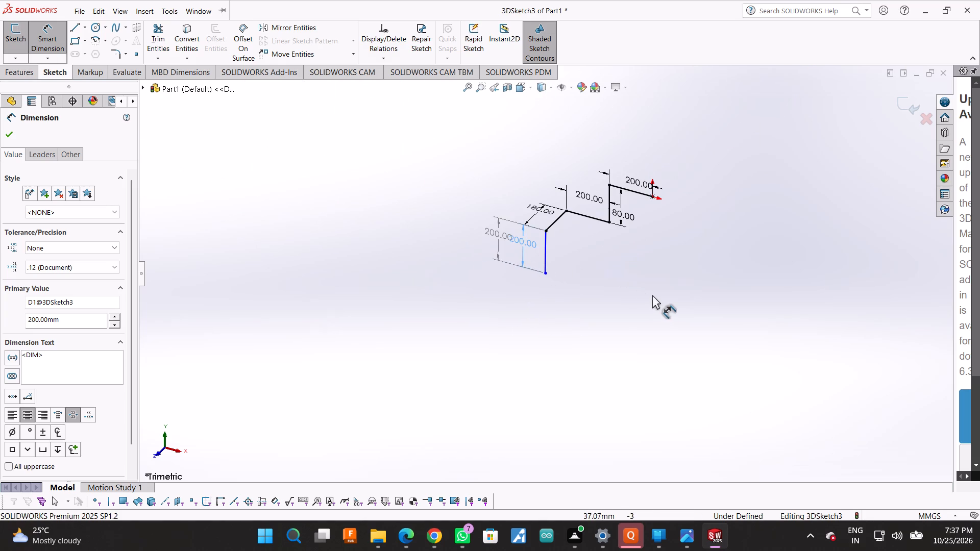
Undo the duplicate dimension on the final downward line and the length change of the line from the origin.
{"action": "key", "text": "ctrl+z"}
Set the length dimension of the line running along X from the origin to 200 mm.
{"action": "scroll", "coordinate": [581, 260], "scroll_direction": "down", "scroll_amount": 1}
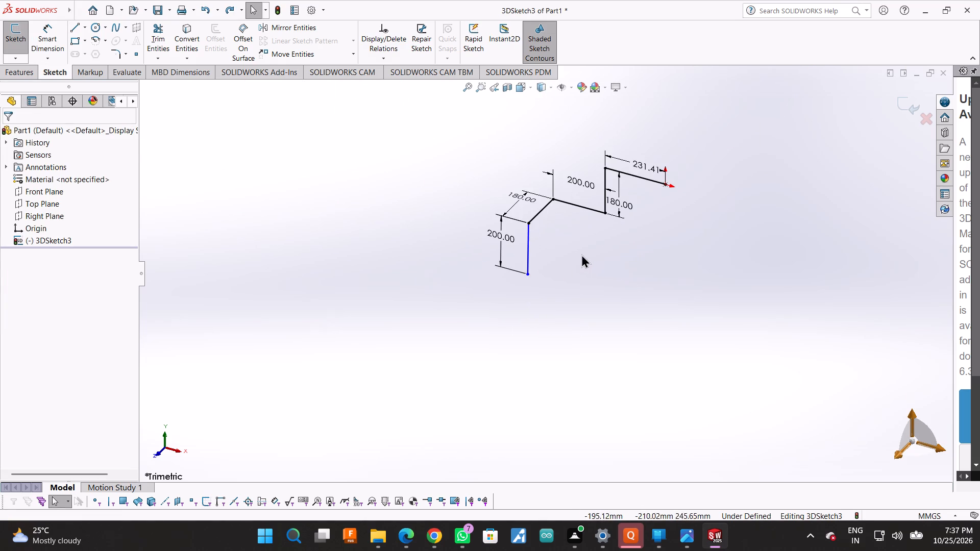
{"action": "double_click", "coordinate": [636, 164]}
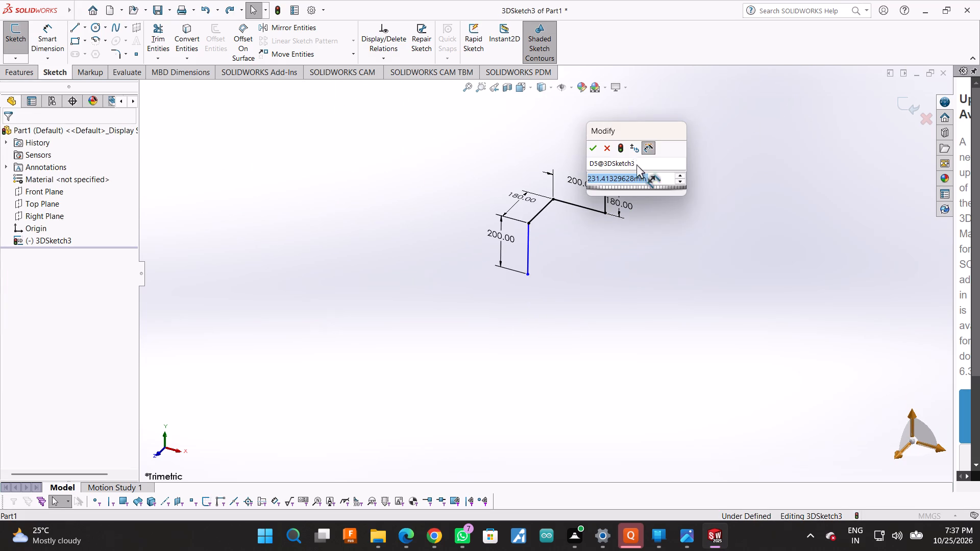
{"action": "type", "text": "20"}
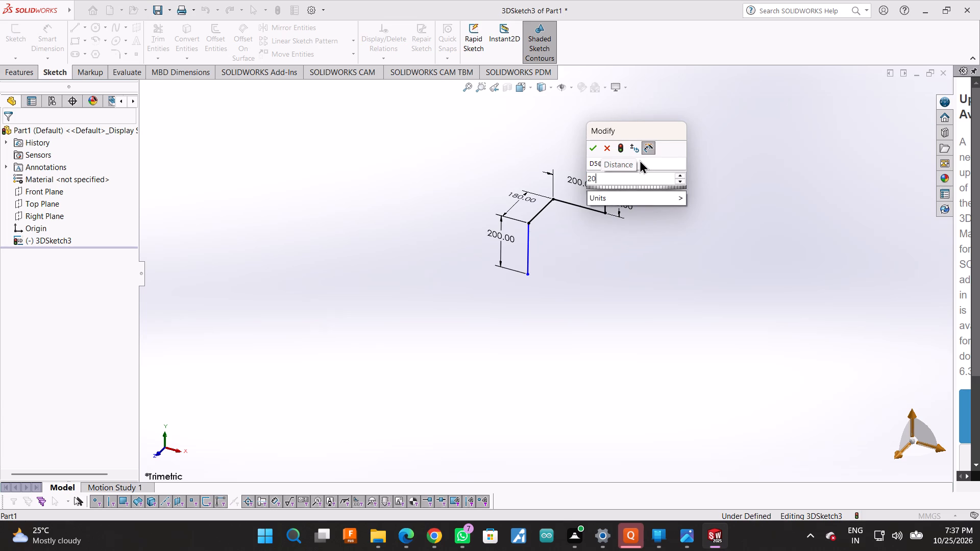
{"action": "key", "text": "0"}
{"action": "key", "text": "Return"}
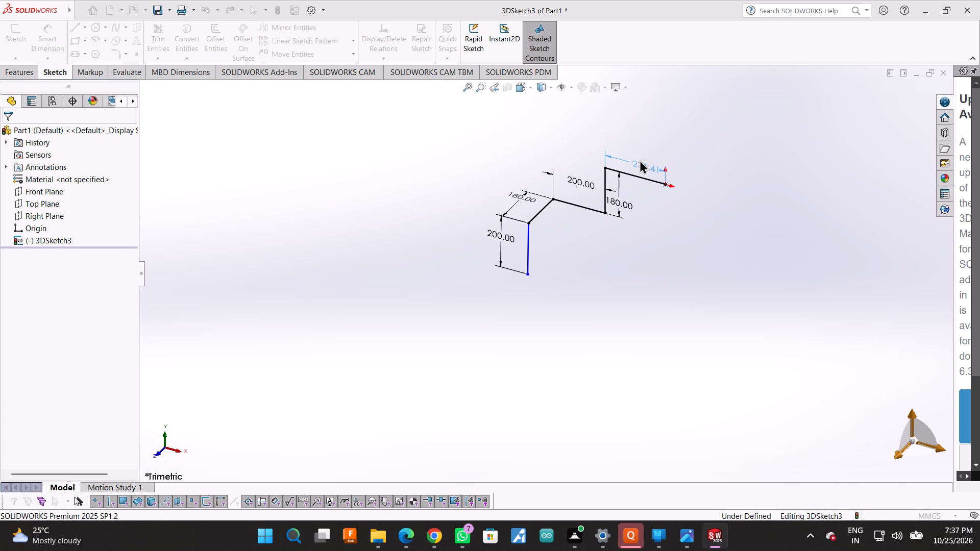
Enter 200 mm as the length parameter of the final downward line in its line properties.
{"action": "scroll", "coordinate": [688, 246], "scroll_direction": "down", "scroll_amount": 2}
{"action": "scroll", "coordinate": [640, 257], "scroll_direction": "down", "scroll_amount": 3}
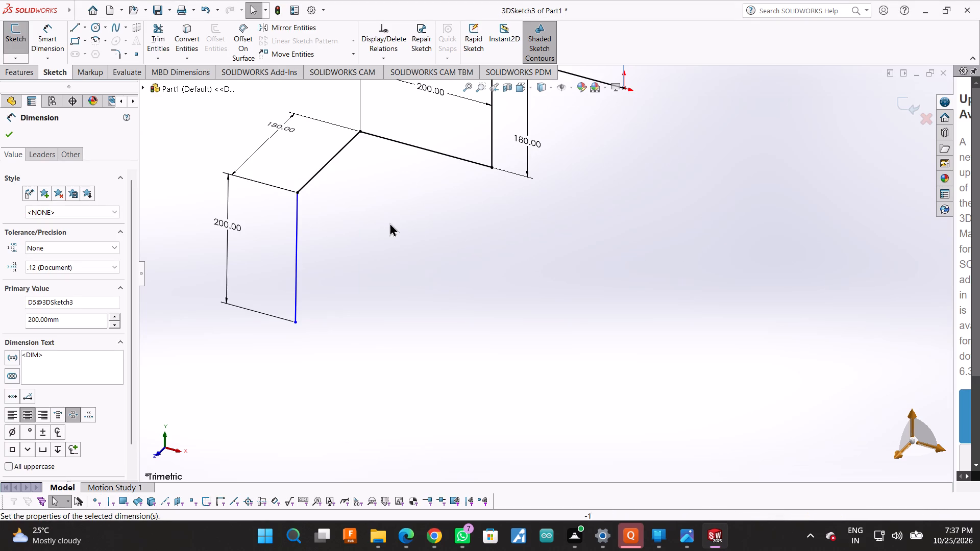
{"action": "left_click", "coordinate": [296, 254]}
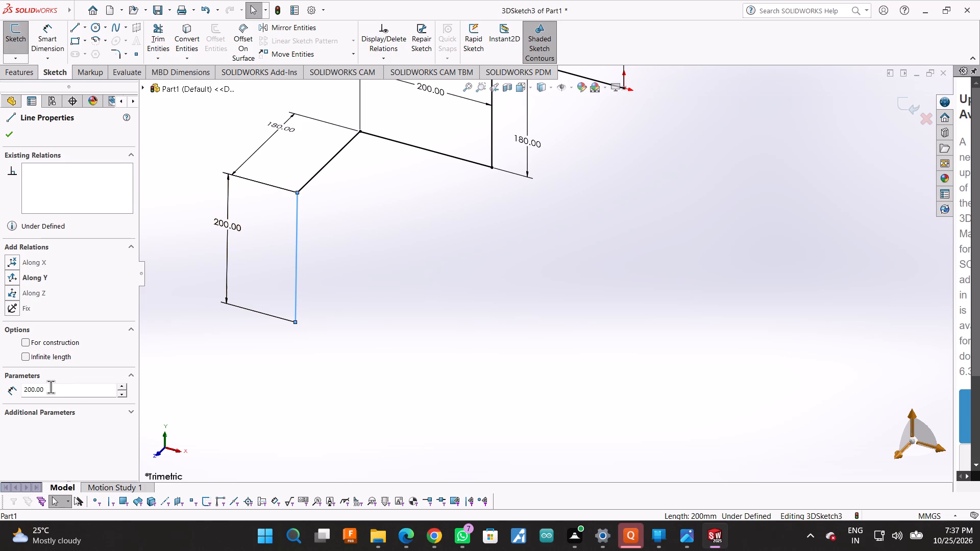
{"action": "double_click", "coordinate": [51, 387]}
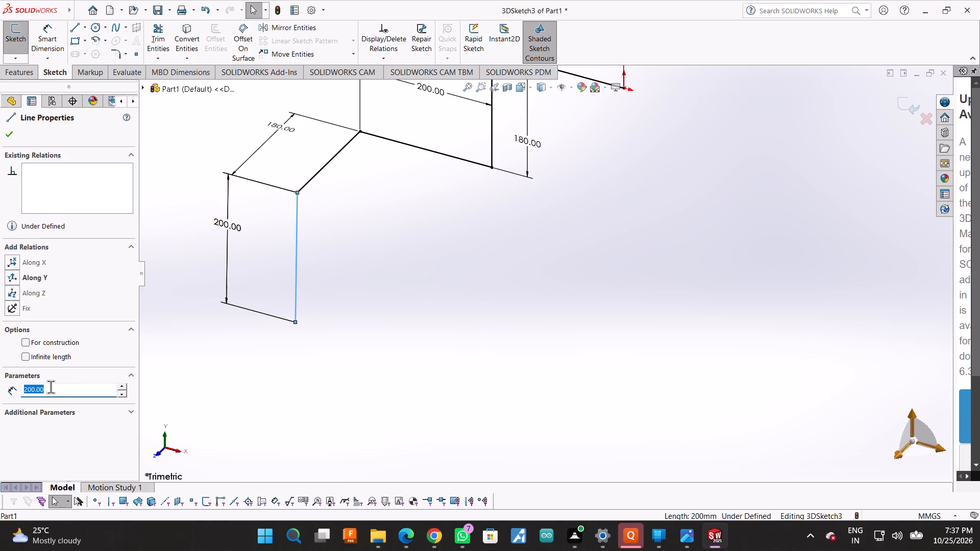
{"action": "type", "text": "200"}
{"action": "key", "text": "Return"}
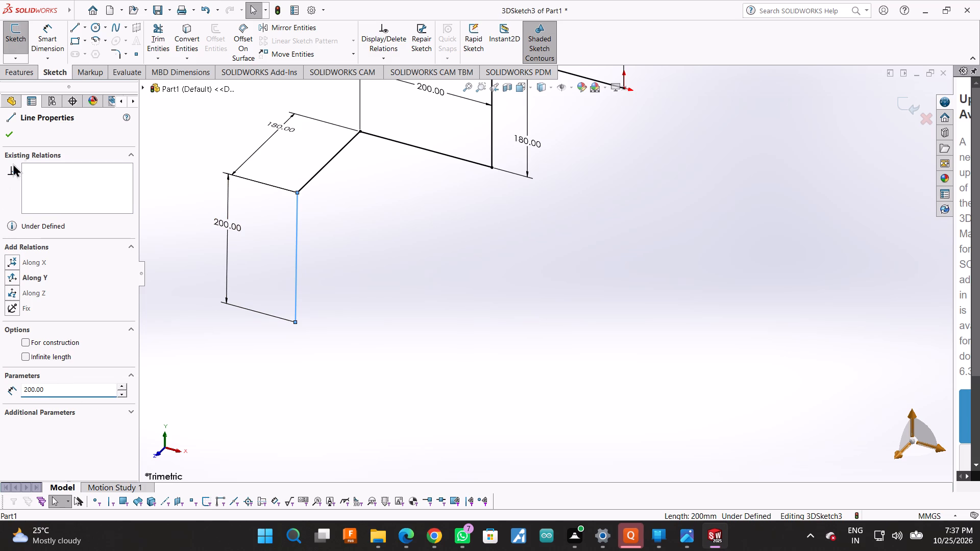
{"action": "left_click", "coordinate": [14, 138]}
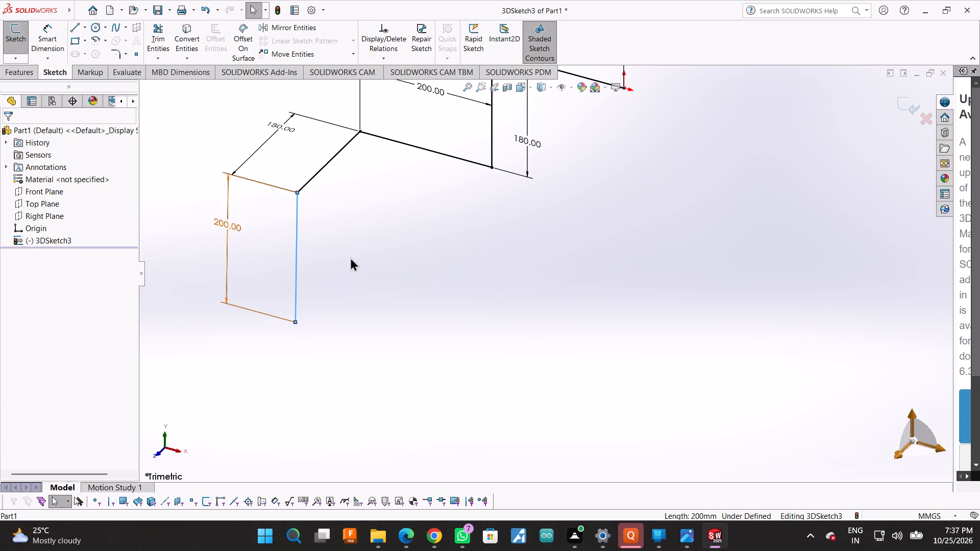
{"action": "left_click", "coordinate": [350, 257]}
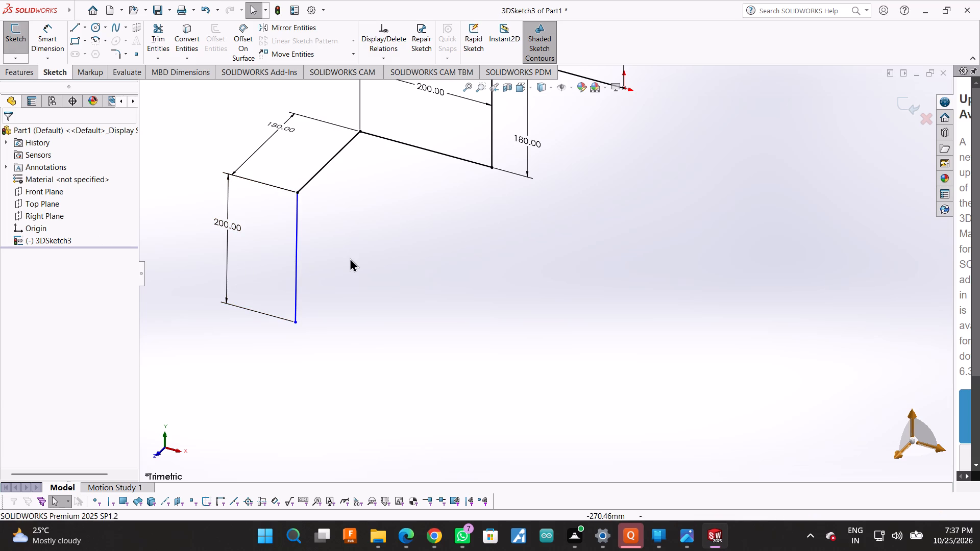
Round all four corners of the path with 50 mm radius sketch fillets and exit the 3D sketch.
{"action": "scroll", "coordinate": [514, 294], "scroll_direction": "up", "scroll_amount": 2}
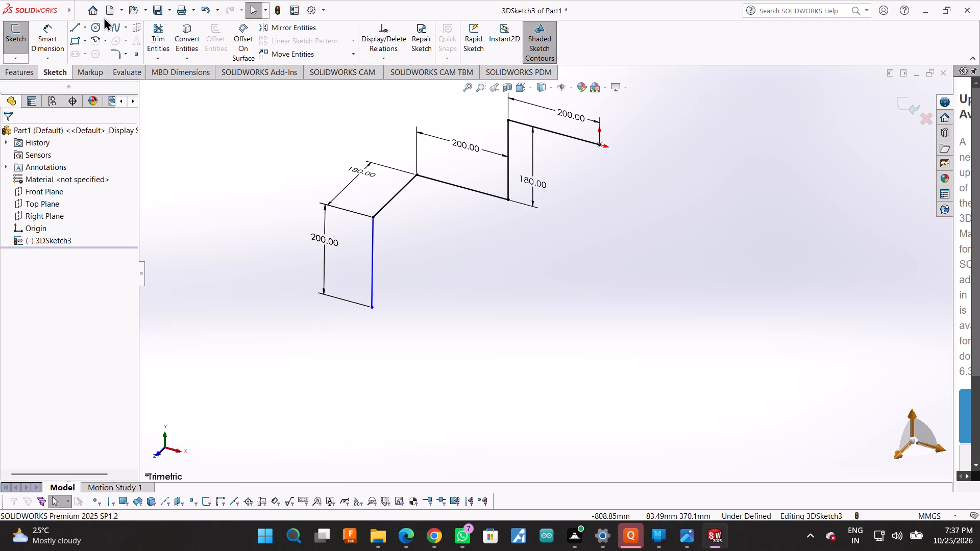
{"action": "left_click", "coordinate": [115, 56]}
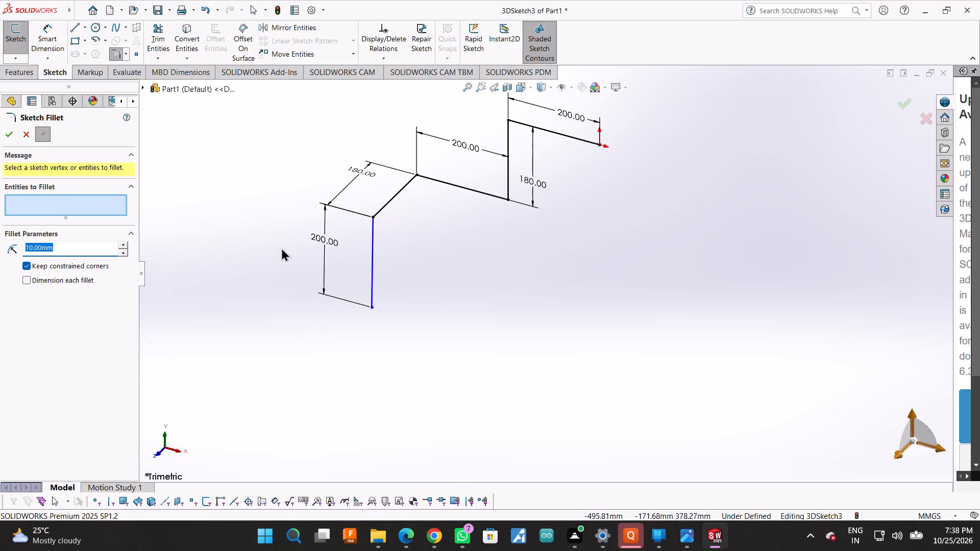
{"action": "scroll", "coordinate": [346, 283], "scroll_direction": "up", "scroll_amount": 3}
{"action": "left_click_drag", "start_coordinate": [307, 122], "coordinate": [632, 369]}
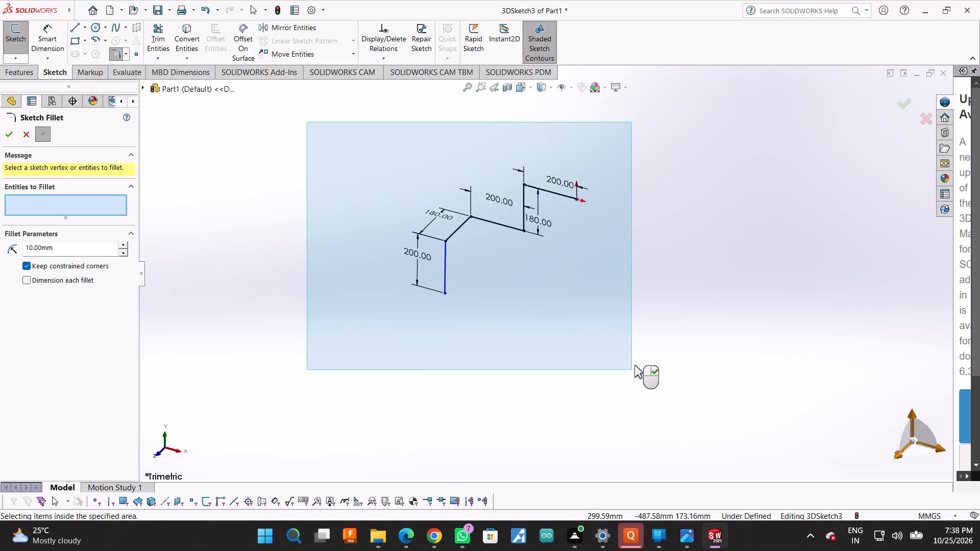
{"action": "scroll", "coordinate": [553, 208], "scroll_direction": "down", "scroll_amount": 4}
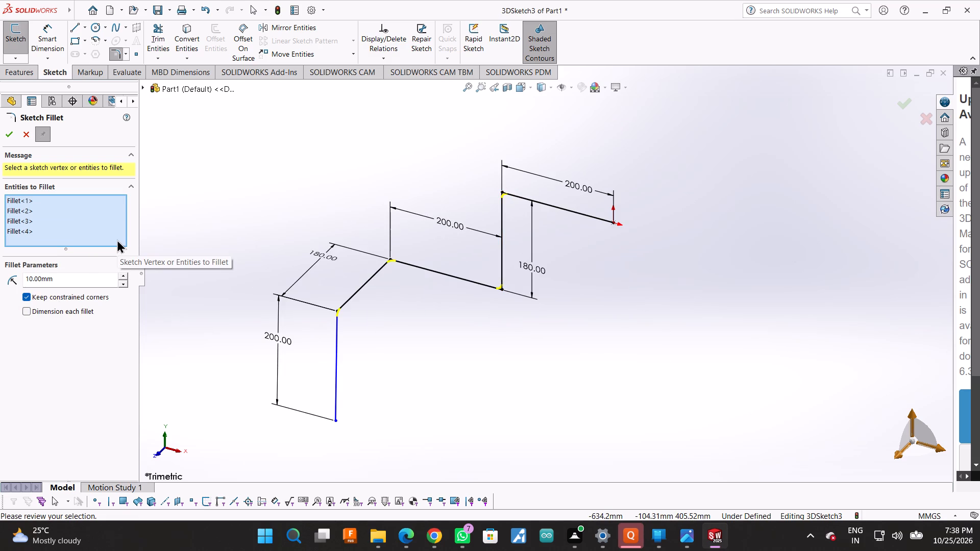
{"action": "double_click", "coordinate": [36, 280]}
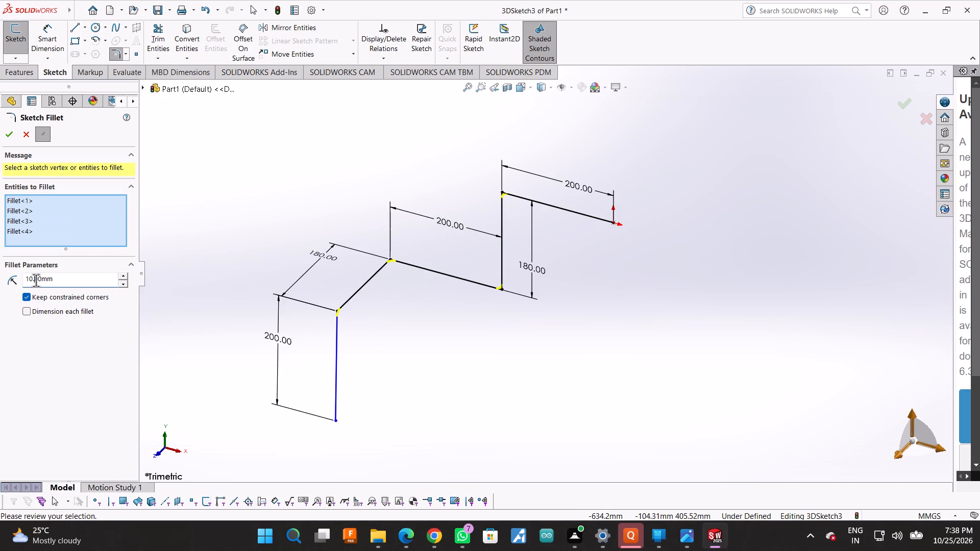
{"action": "type", "text": "50"}
{"action": "key", "text": "Return"}
{"action": "key", "text": "backslash"}
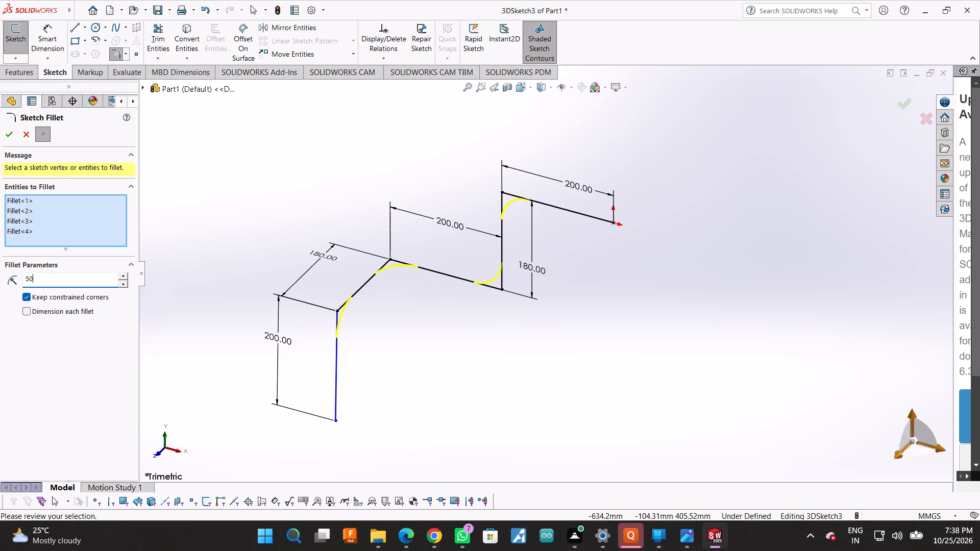
{"action": "key", "text": "BackSpace"}
{"action": "key", "text": "Return"}
{"action": "left_click", "coordinate": [9, 132]}
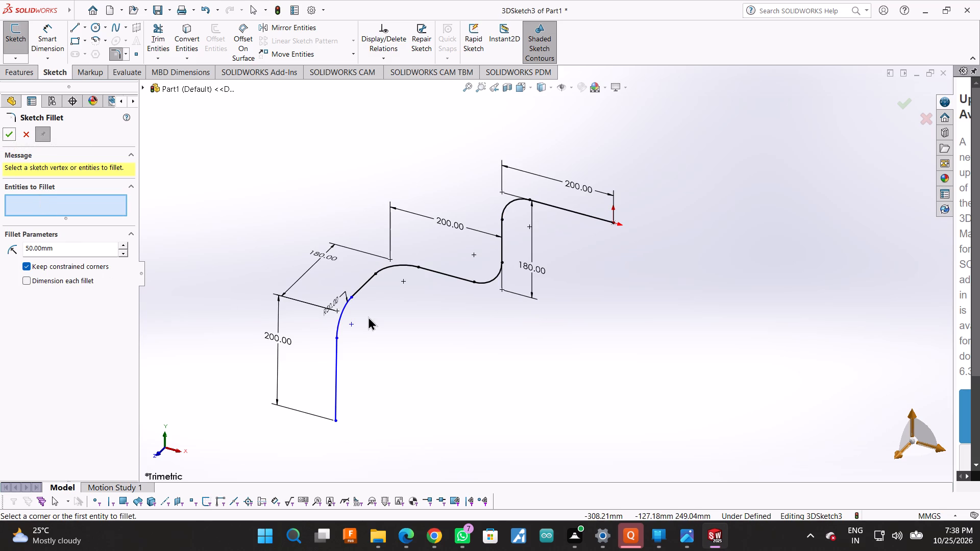
{"action": "scroll", "coordinate": [409, 310], "scroll_direction": "up", "scroll_amount": 1}
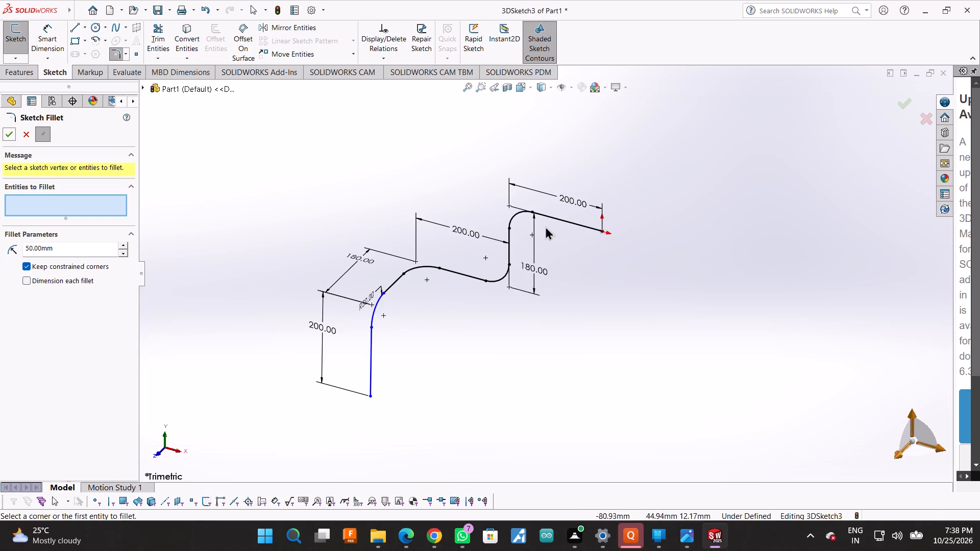
{"action": "scroll", "coordinate": [541, 248], "scroll_direction": "down", "scroll_amount": 1}
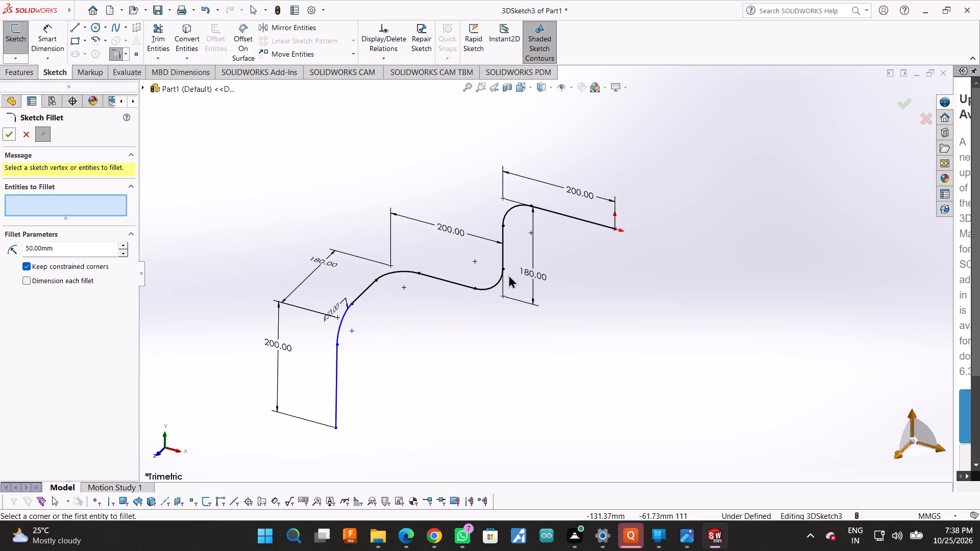
{"action": "left_click", "coordinate": [908, 102]}
{"action": "scroll", "coordinate": [908, 102], "scroll_direction": "down", "scroll_amount": 1}
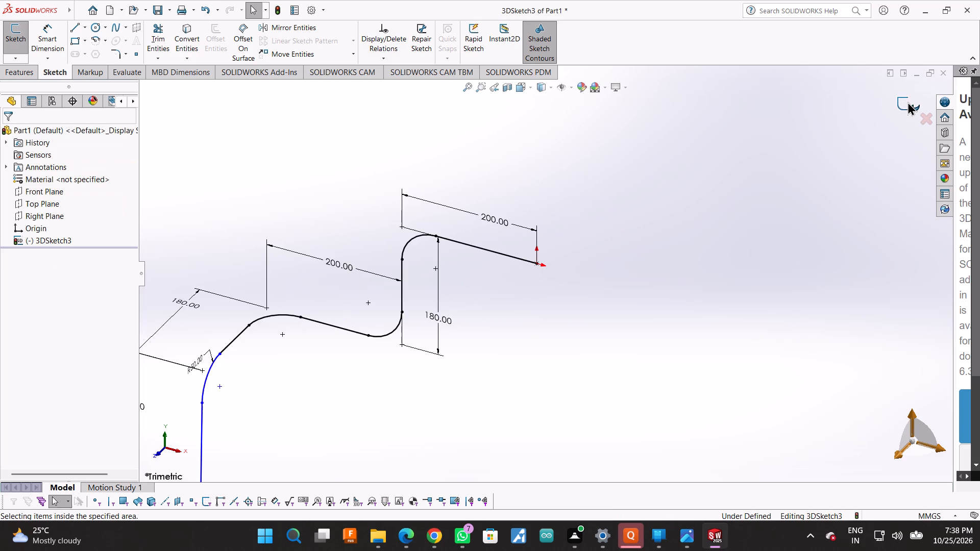
{"action": "left_click", "coordinate": [908, 102]}
Set up a Swept Boss/Base along the 3D sketch path using a circular profile of 75 mm diameter.
{"action": "scroll", "coordinate": [784, 184], "scroll_direction": "up", "scroll_amount": 3}
{"action": "scroll", "coordinate": [602, 310], "scroll_direction": "down", "scroll_amount": 1}
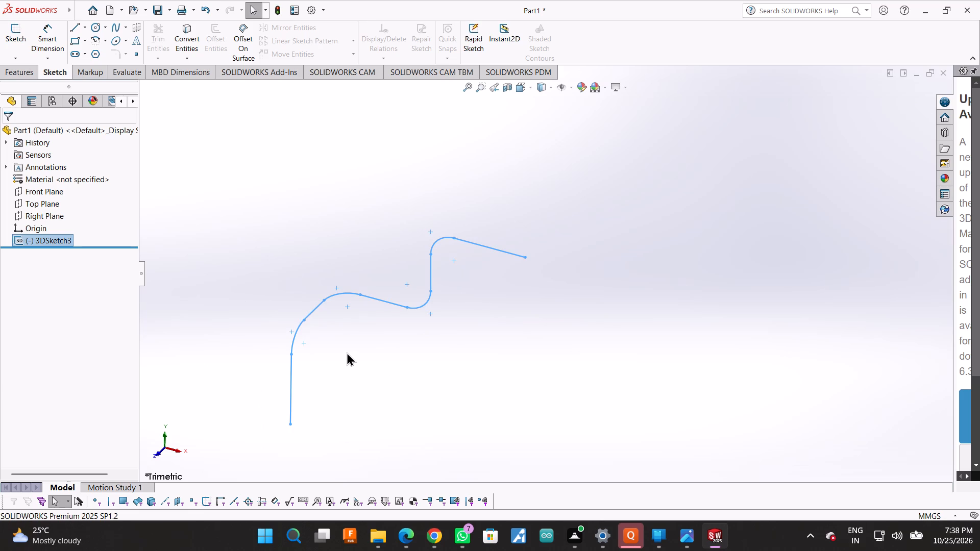
{"action": "left_click", "coordinate": [31, 69]}
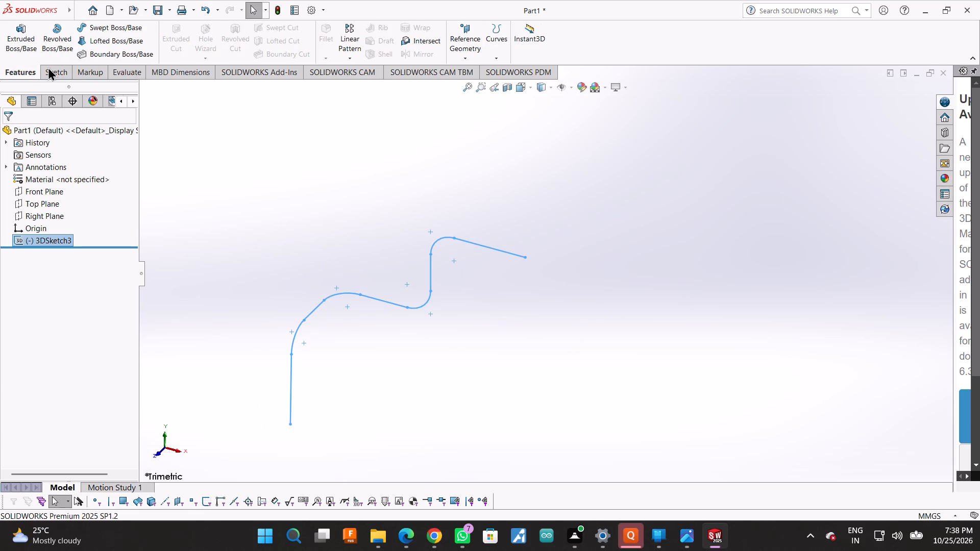
{"action": "left_click", "coordinate": [105, 21]}
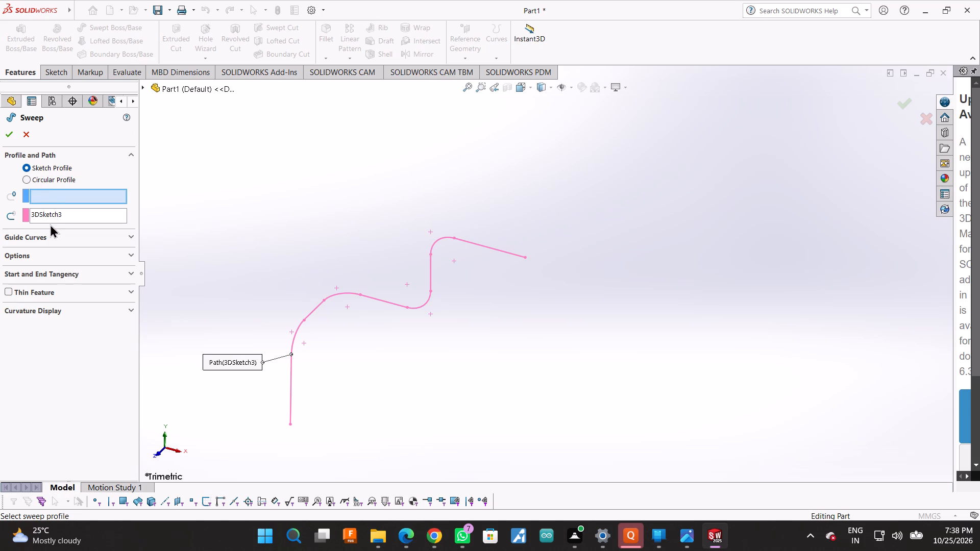
{"action": "left_click", "coordinate": [35, 179]}
{"action": "scroll", "coordinate": [327, 350], "scroll_direction": "up", "scroll_amount": 2}
{"action": "scroll", "coordinate": [327, 356], "scroll_direction": "down", "scroll_amount": 1}
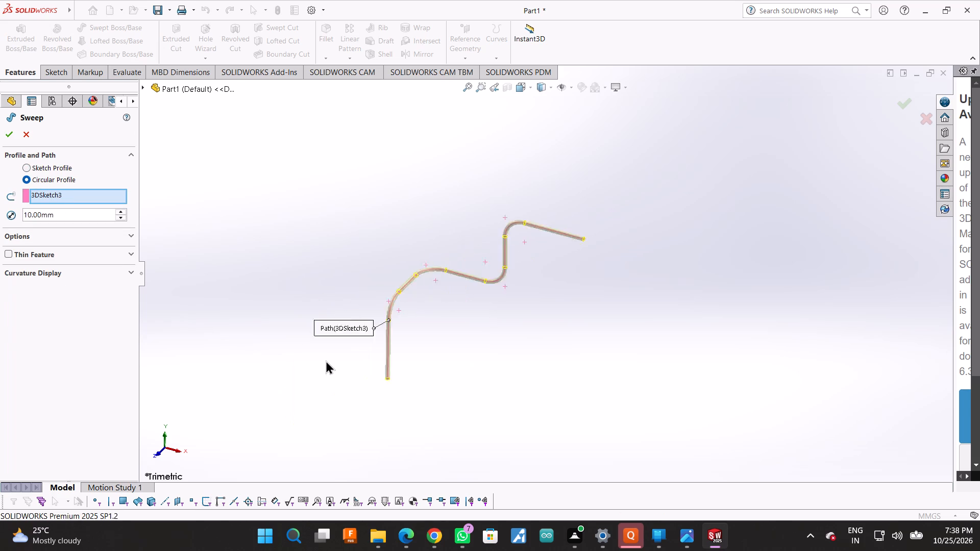
{"action": "scroll", "coordinate": [326, 360], "scroll_direction": "down", "scroll_amount": 1}
{"action": "scroll", "coordinate": [512, 364], "scroll_direction": "down", "scroll_amount": 2}
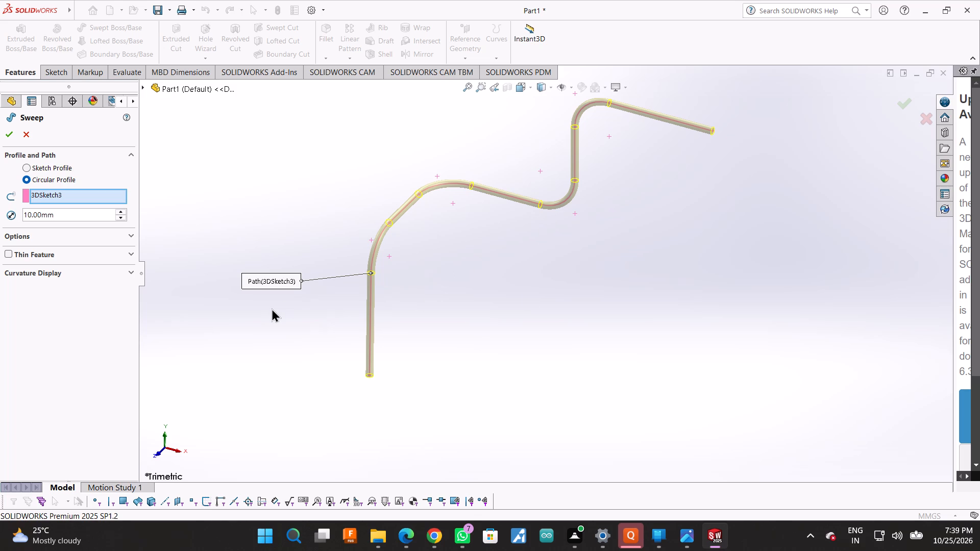
{"action": "double_click", "coordinate": [72, 212]}
{"action": "type", "text": "75"}
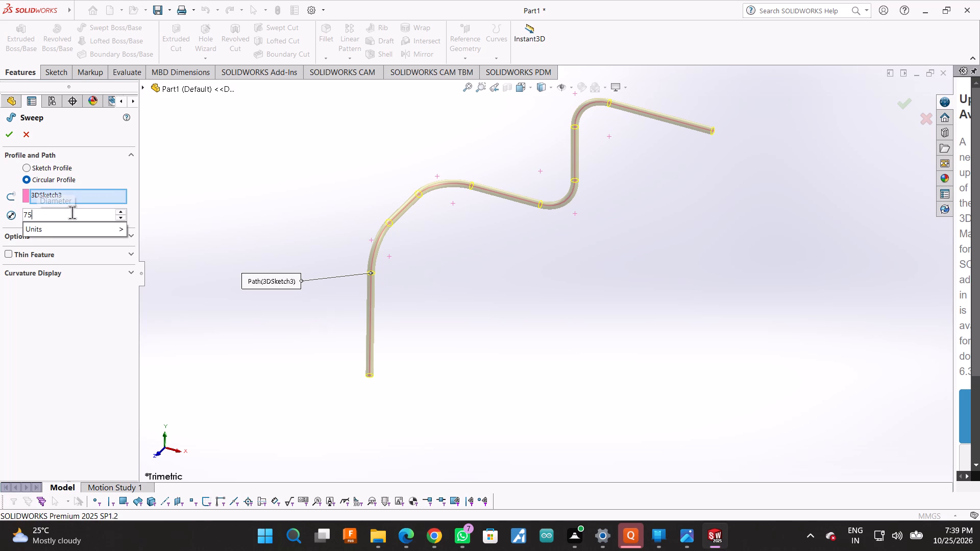
{"action": "left_click", "coordinate": [7, 132]}
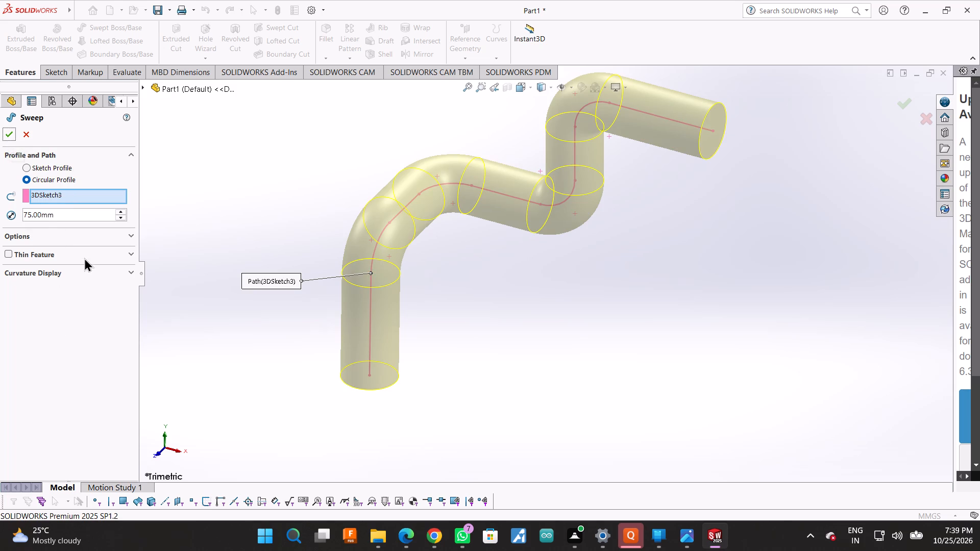
Make the sweep a mid-plane thin feature with 8 mm wall thickness and create it.
{"action": "left_click", "coordinate": [8, 255]}
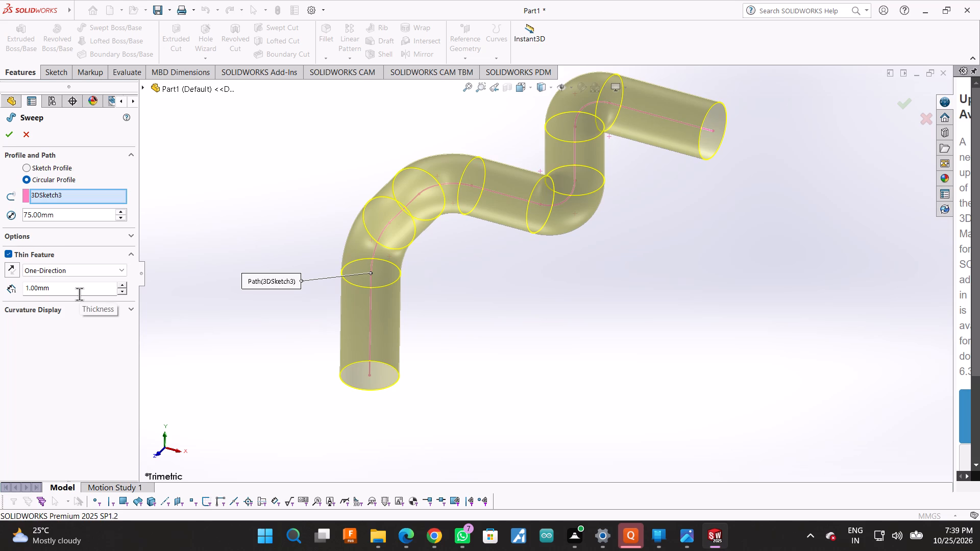
{"action": "double_click", "coordinate": [51, 286]}
{"action": "key", "text": "8"}
{"action": "left_click", "coordinate": [121, 272]}
{"action": "left_click", "coordinate": [107, 289]}
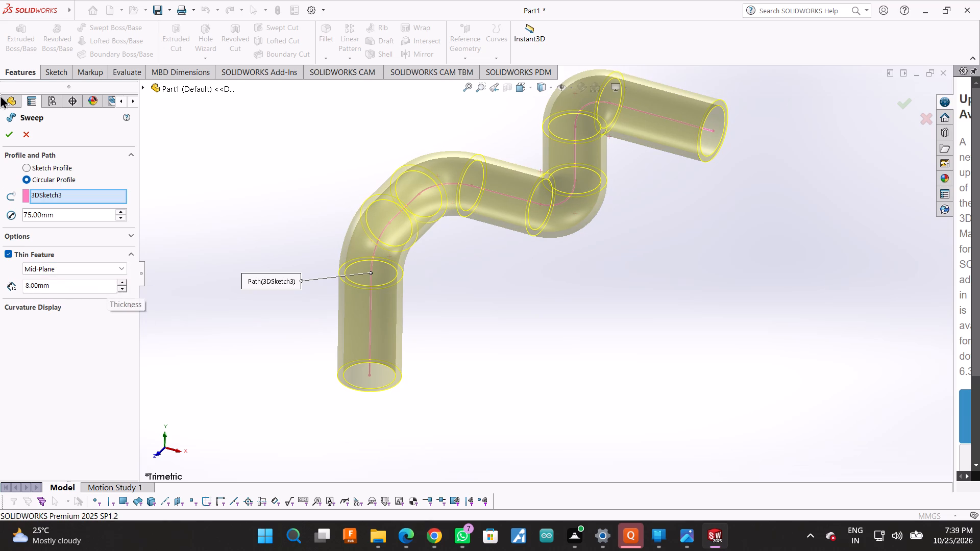
{"action": "left_click", "coordinate": [8, 133]}
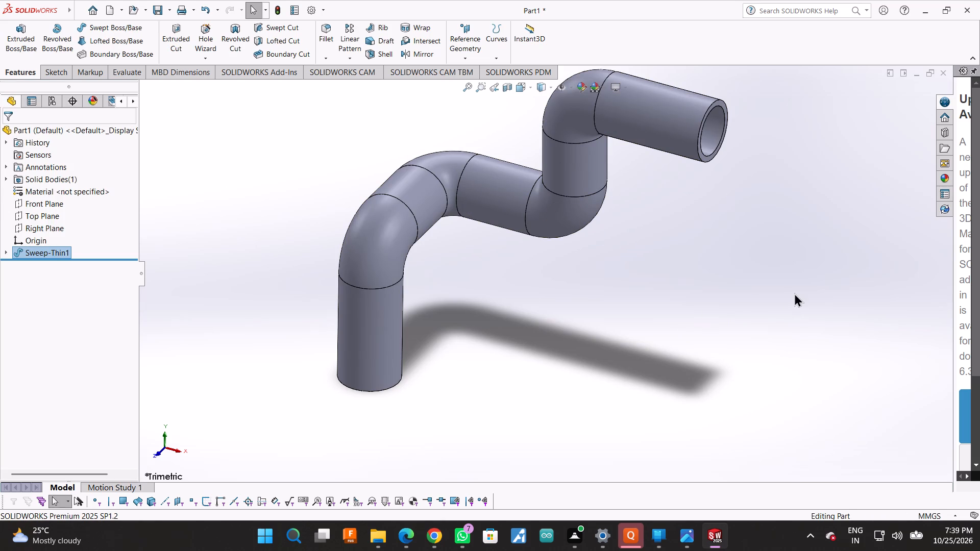
Examine the swept hollow pipe as a whole and up close, including its bends and open end.
{"action": "scroll", "coordinate": [798, 291], "scroll_direction": "up", "scroll_amount": 3}
{"action": "scroll", "coordinate": [644, 287], "scroll_direction": "up", "scroll_amount": 2}
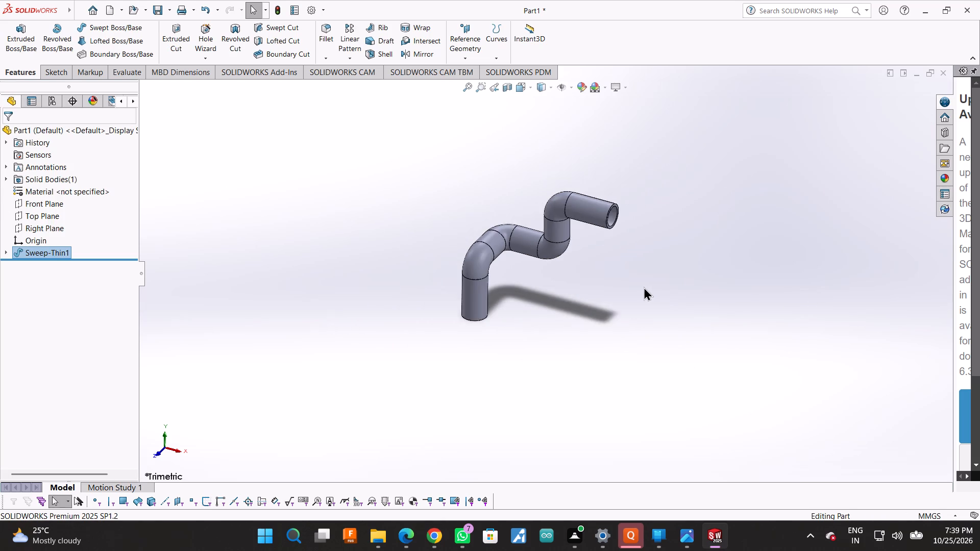
{"action": "scroll", "coordinate": [645, 254], "scroll_direction": "down", "scroll_amount": 3}
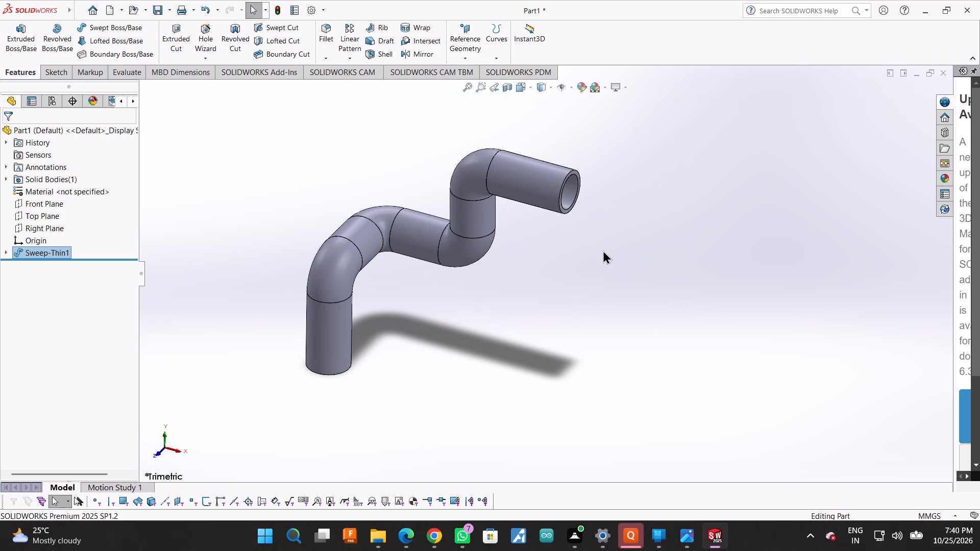
{"action": "scroll", "coordinate": [603, 250], "scroll_direction": "up", "scroll_amount": 1}
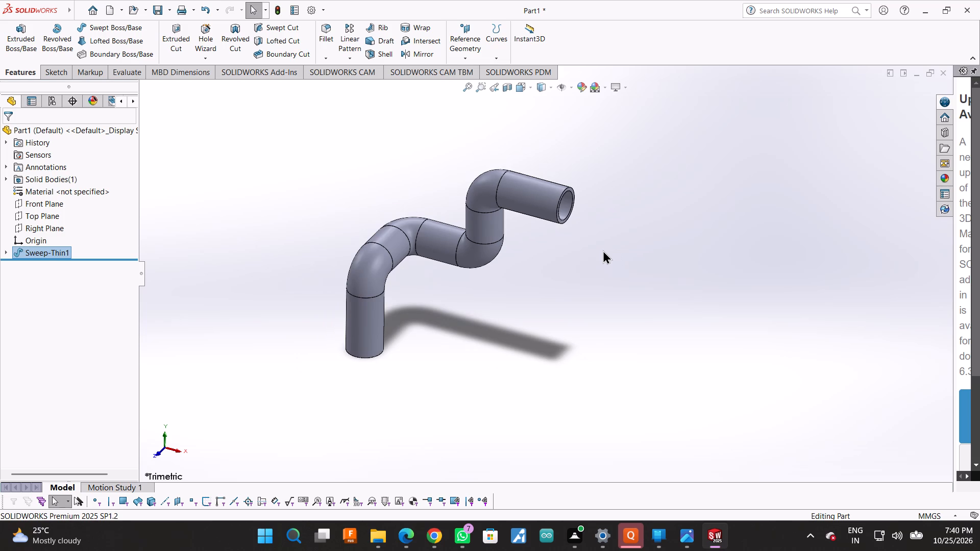
{"action": "scroll", "coordinate": [539, 167], "scroll_direction": "down", "scroll_amount": 2}
{"action": "scroll", "coordinate": [547, 260], "scroll_direction": "up", "scroll_amount": 2}
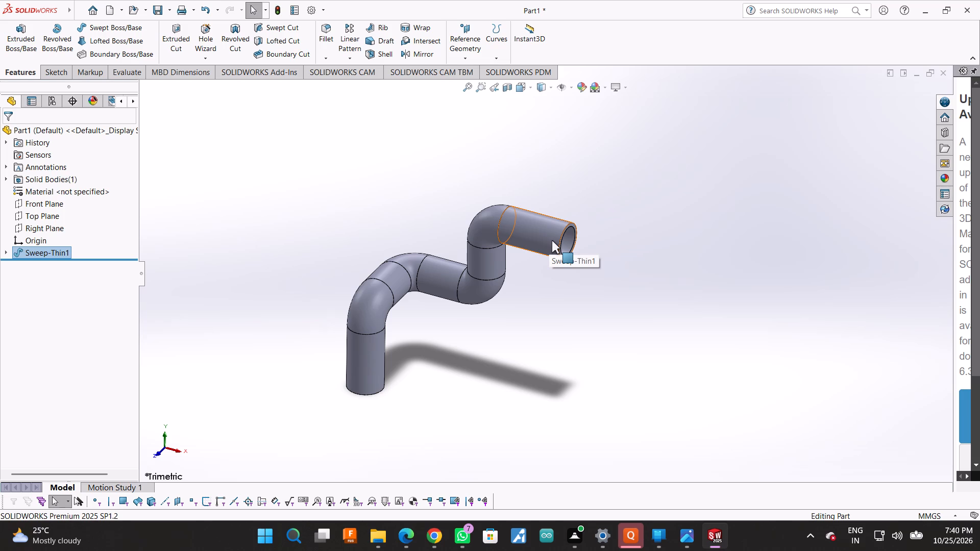
{"action": "scroll", "coordinate": [552, 240], "scroll_direction": "up", "scroll_amount": 2}
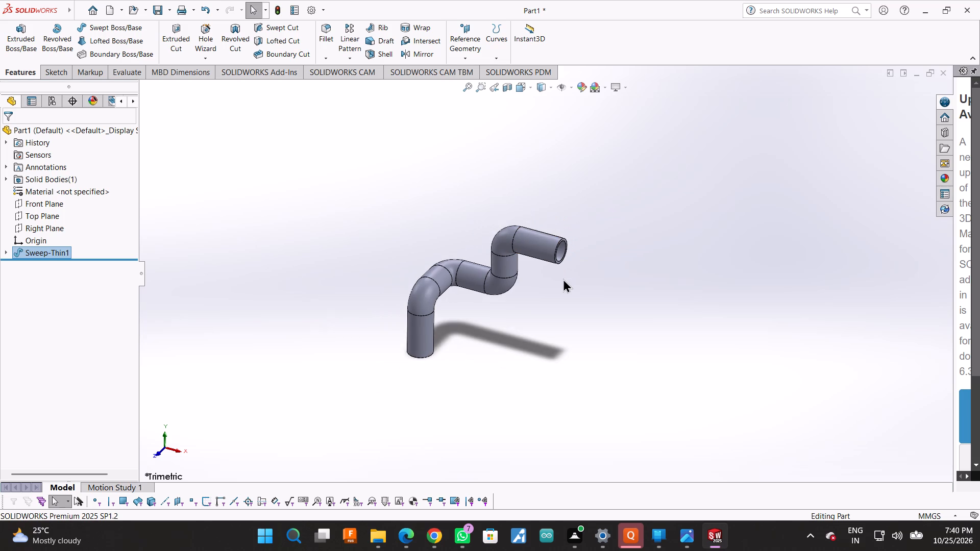
{"action": "scroll", "coordinate": [563, 279], "scroll_direction": "down", "scroll_amount": 4}
{"action": "scroll", "coordinate": [568, 319], "scroll_direction": "up", "scroll_amount": 2}
{"action": "scroll", "coordinate": [358, 411], "scroll_direction": "down", "scroll_amount": 2}
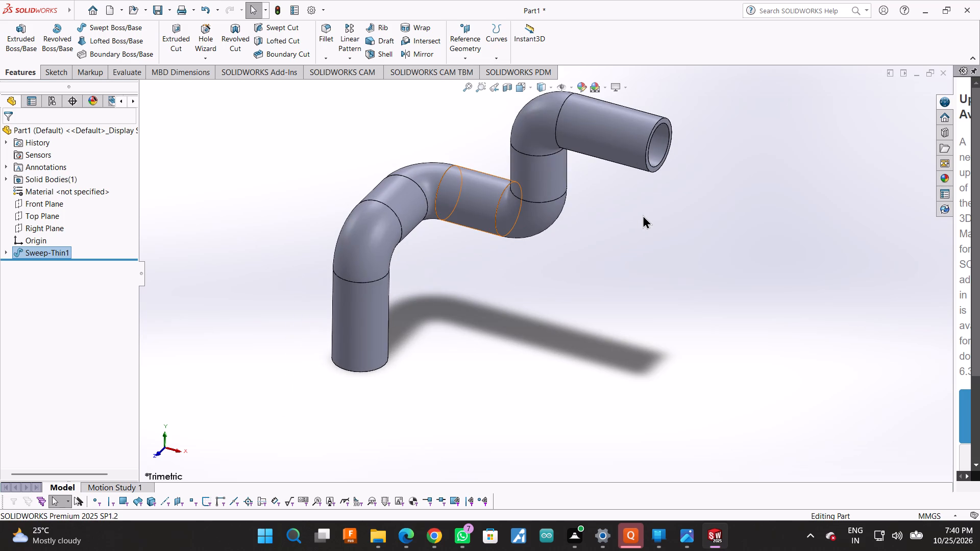
{"action": "scroll", "coordinate": [643, 215], "scroll_direction": "up", "scroll_amount": 2}
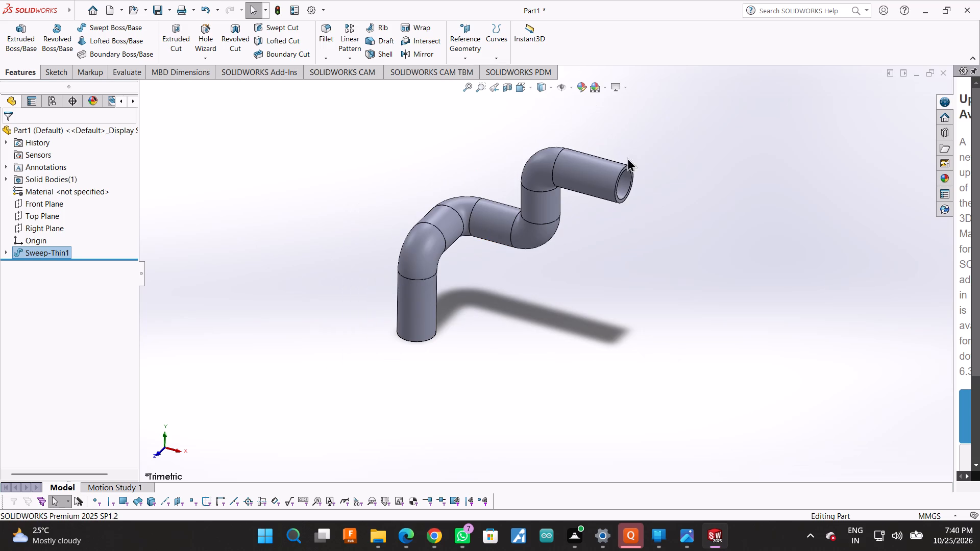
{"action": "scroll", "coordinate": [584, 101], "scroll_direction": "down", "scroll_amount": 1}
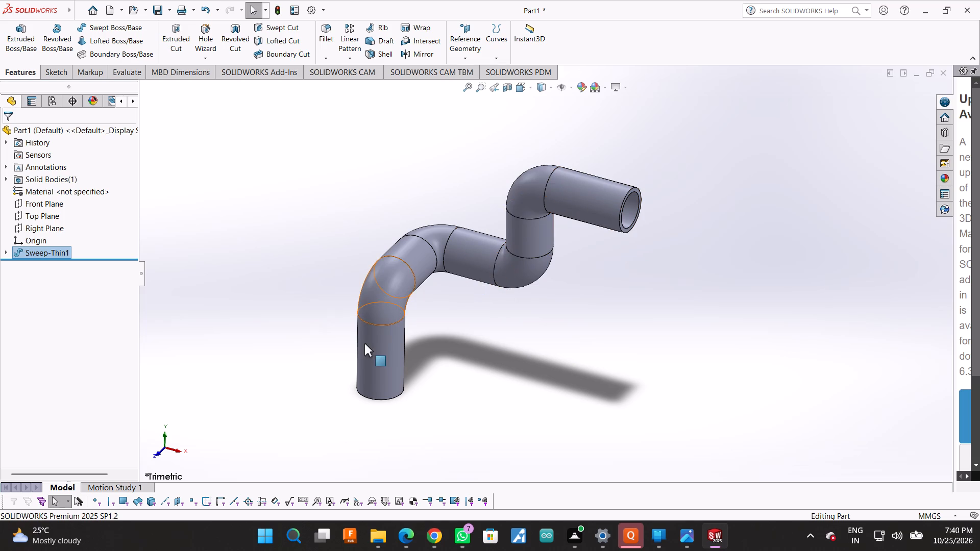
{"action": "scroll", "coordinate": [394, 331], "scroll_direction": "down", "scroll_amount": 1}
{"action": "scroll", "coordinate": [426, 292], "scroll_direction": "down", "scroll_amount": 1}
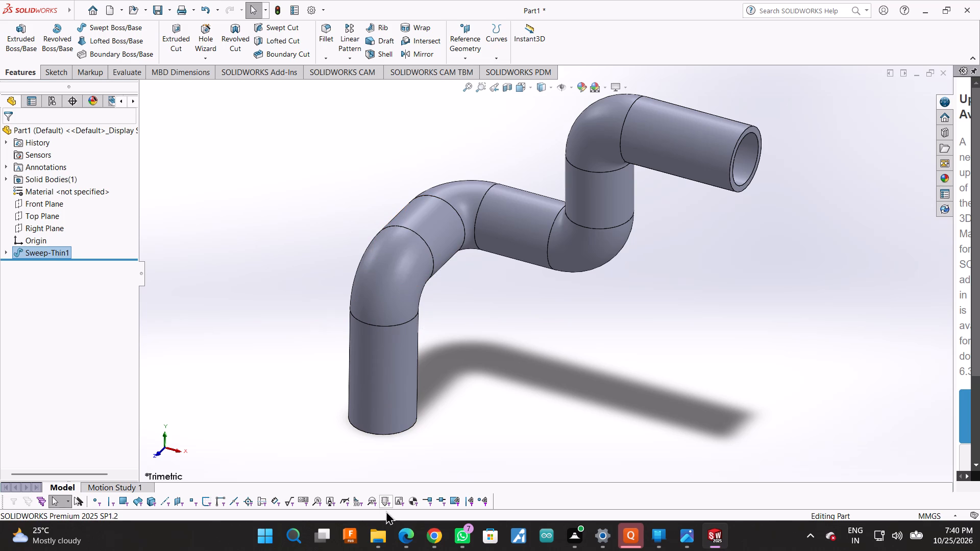
Switch to Microsoft Edge, browse the Mechanical Design folder's reference drawings starting from the exhaust connector image, and return to SolidWorks.
{"action": "left_click", "coordinate": [404, 530]}
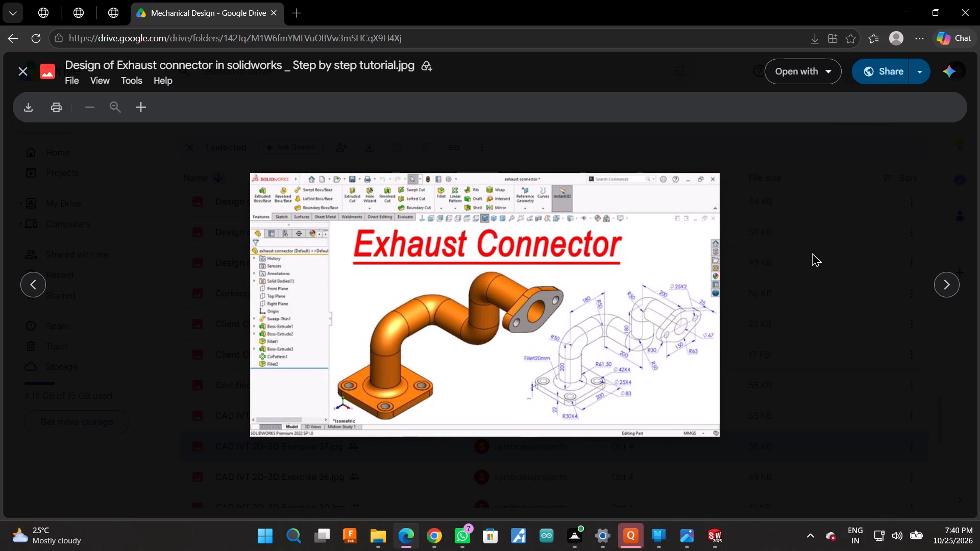
{"action": "key", "text": "Right"}
{"action": "key", "text": "Right"}
{"action": "key", "text": "Right"}
{"action": "key", "text": "Right"}
{"action": "key", "text": "Right"}
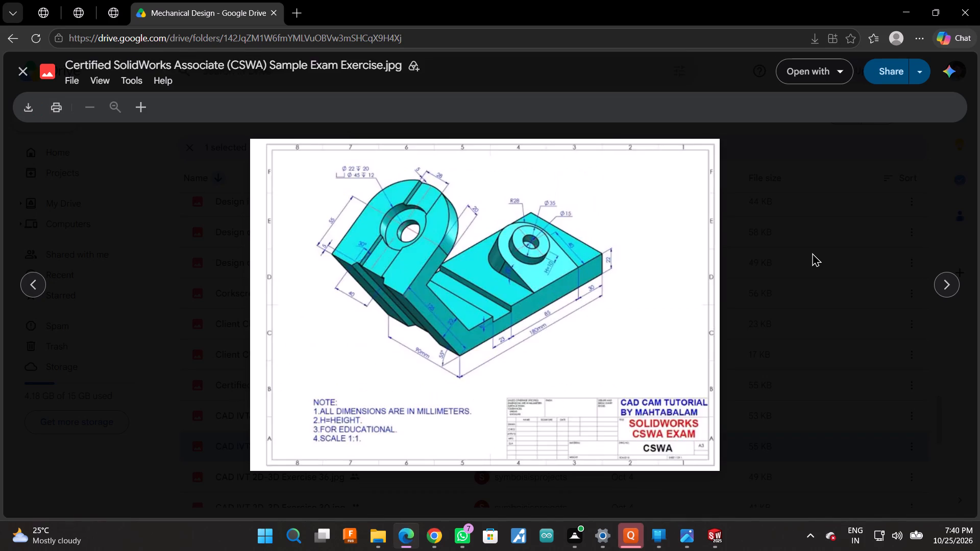
{"action": "key", "text": "Right"}
{"action": "key", "text": "Right"}
{"action": "key", "text": "Right"}
{"action": "key", "text": "Right"}
{"action": "key", "text": "Right"}
{"action": "key", "text": "Right"}
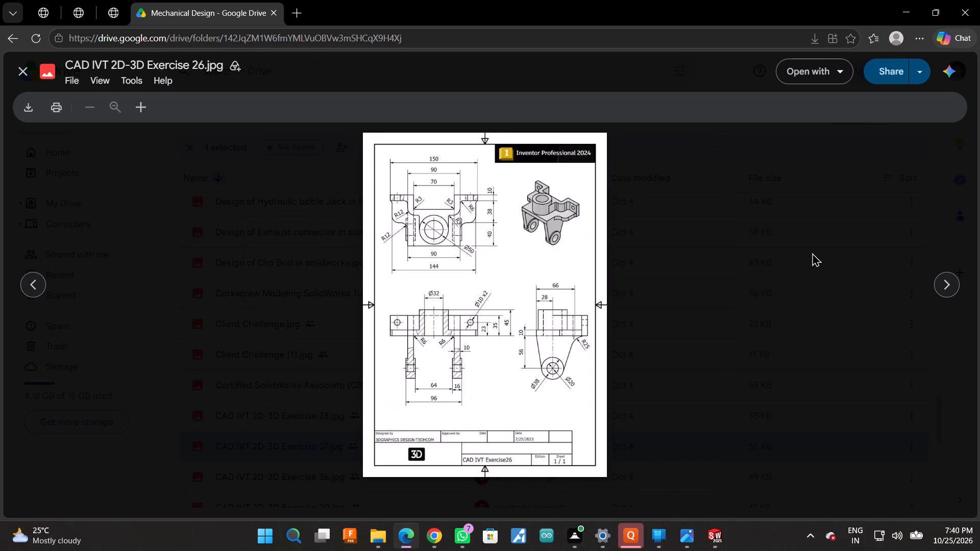
{"action": "key", "text": "Right"}
{"action": "key", "text": "Right"}
{"action": "key", "text": "Left"}
{"action": "key", "text": "Right"}
{"action": "key", "text": "Right"}
{"action": "key", "text": "Right"}
{"action": "key", "text": "Right"}
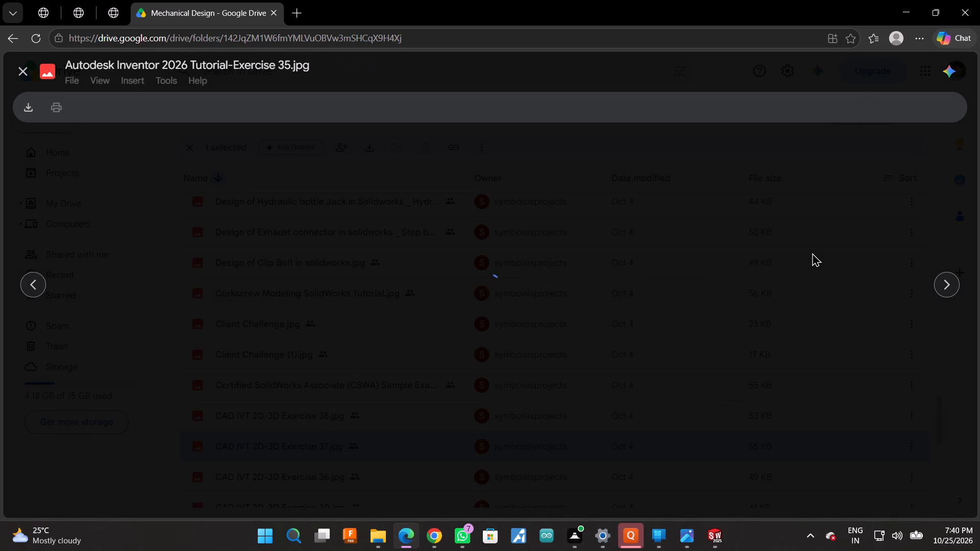
{"action": "key", "text": "Right"}
{"action": "key", "text": "Right"}
{"action": "key", "text": "Right"}
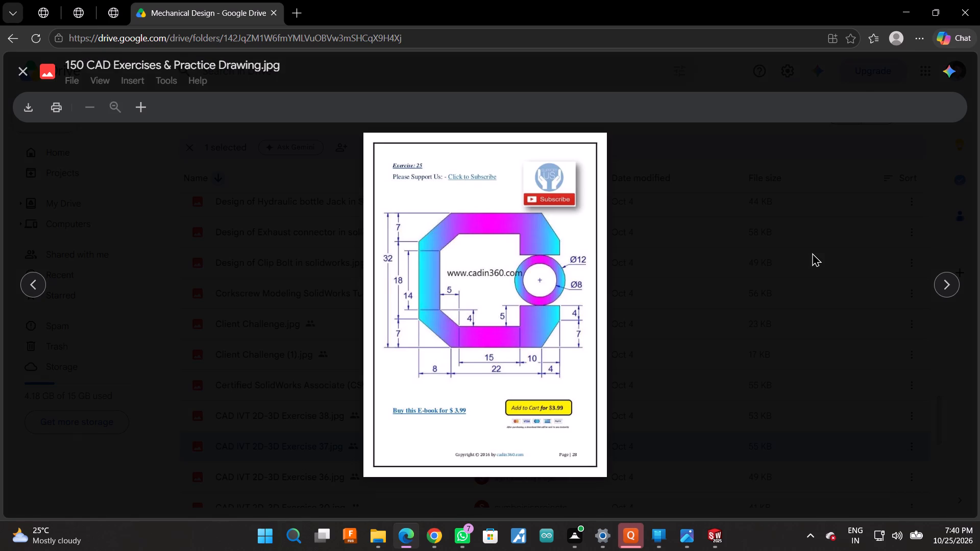
{"action": "key", "text": "alt+Tab"}
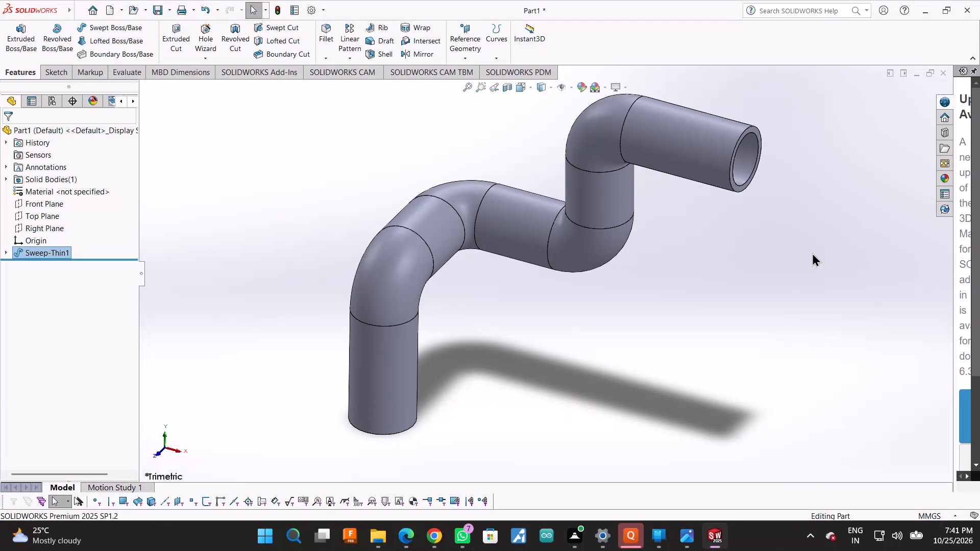
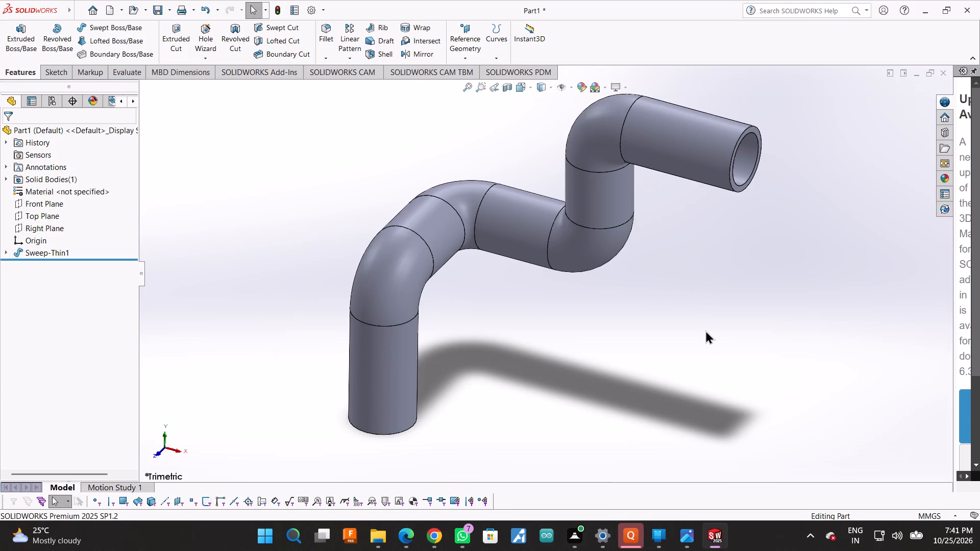
Collapse the task pane to widen the graphics area around the pipe.
{"action": "scroll", "coordinate": [727, 180], "scroll_direction": "up", "scroll_amount": 2}
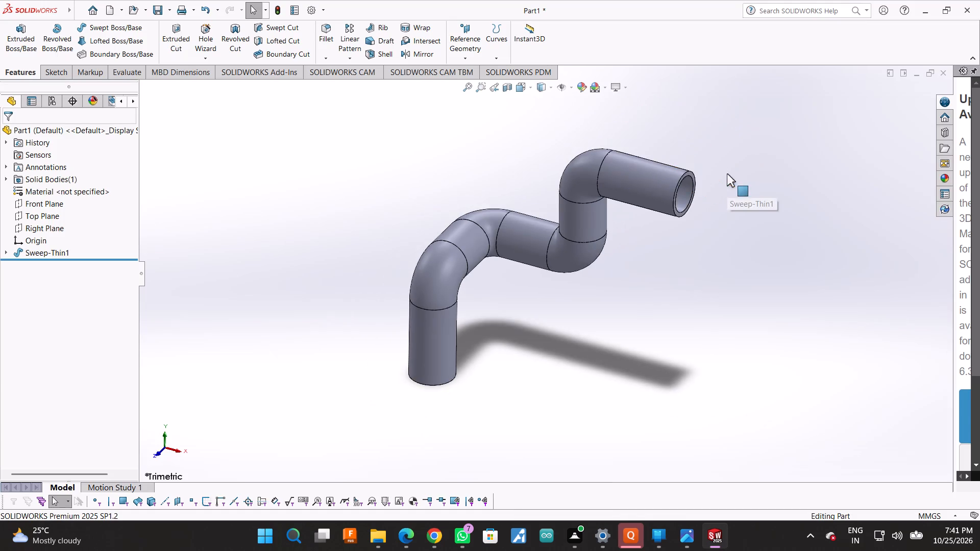
{"action": "scroll", "coordinate": [698, 134], "scroll_direction": "down", "scroll_amount": 4}
{"action": "scroll", "coordinate": [681, 231], "scroll_direction": "up", "scroll_amount": 3}
{"action": "scroll", "coordinate": [774, 193], "scroll_direction": "up", "scroll_amount": 3}
{"action": "scroll", "coordinate": [625, 297], "scroll_direction": "down", "scroll_amount": 1}
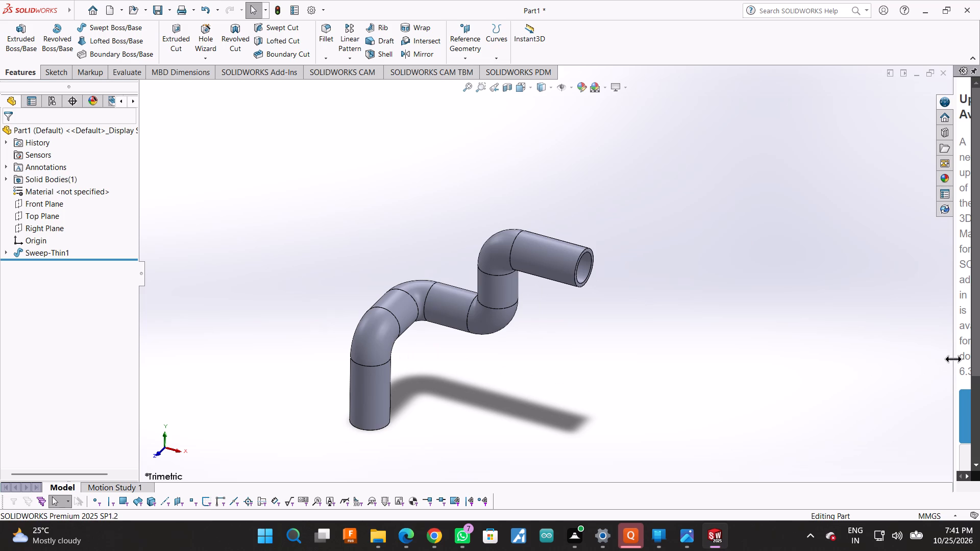
{"action": "left_click_drag", "start_coordinate": [953, 359], "coordinate": [979, 338]}
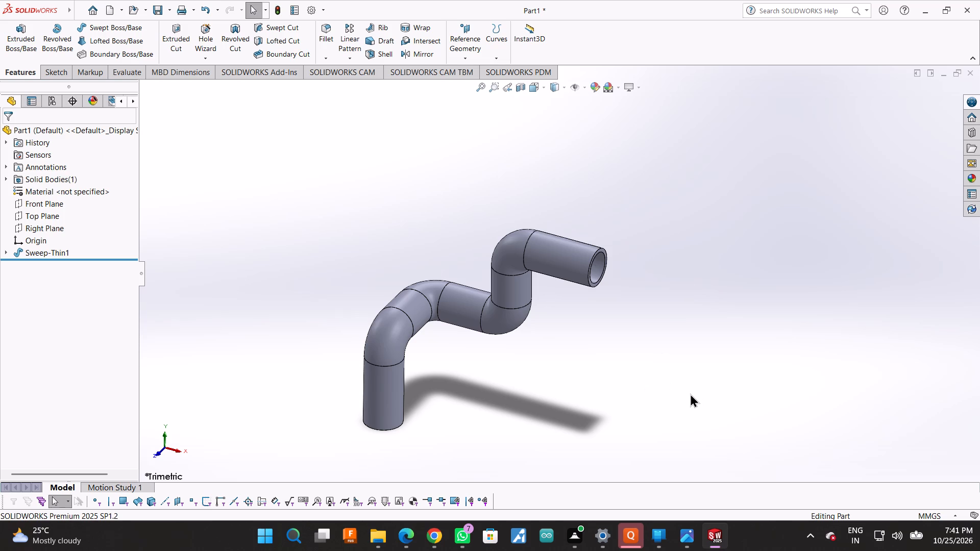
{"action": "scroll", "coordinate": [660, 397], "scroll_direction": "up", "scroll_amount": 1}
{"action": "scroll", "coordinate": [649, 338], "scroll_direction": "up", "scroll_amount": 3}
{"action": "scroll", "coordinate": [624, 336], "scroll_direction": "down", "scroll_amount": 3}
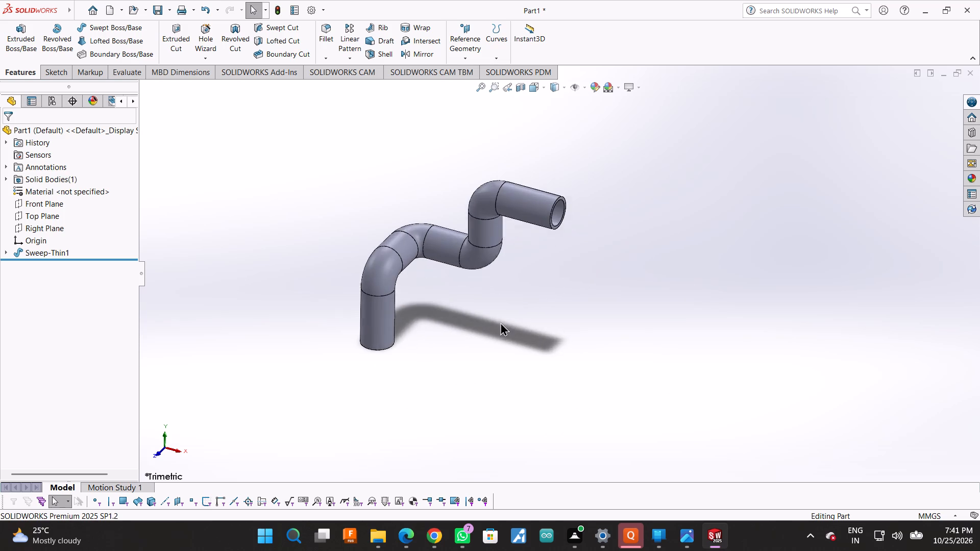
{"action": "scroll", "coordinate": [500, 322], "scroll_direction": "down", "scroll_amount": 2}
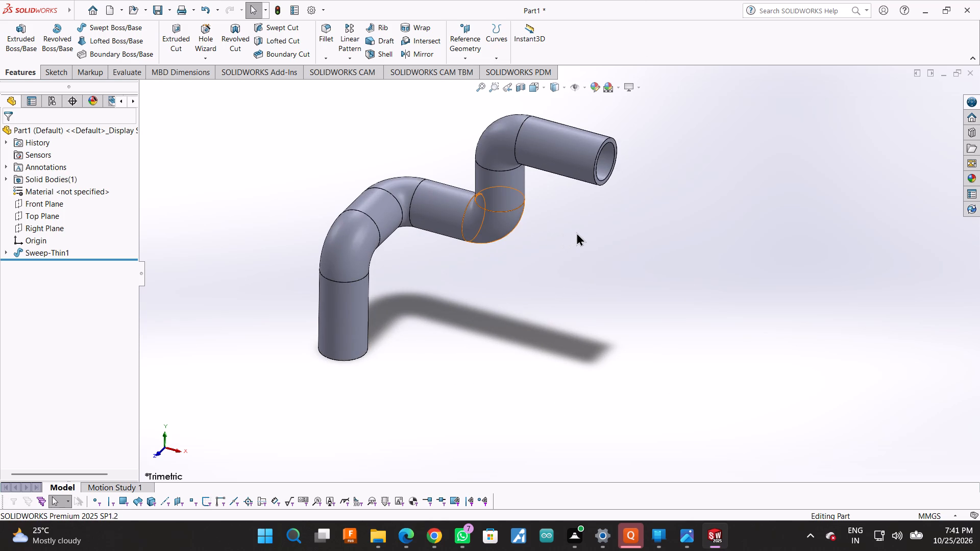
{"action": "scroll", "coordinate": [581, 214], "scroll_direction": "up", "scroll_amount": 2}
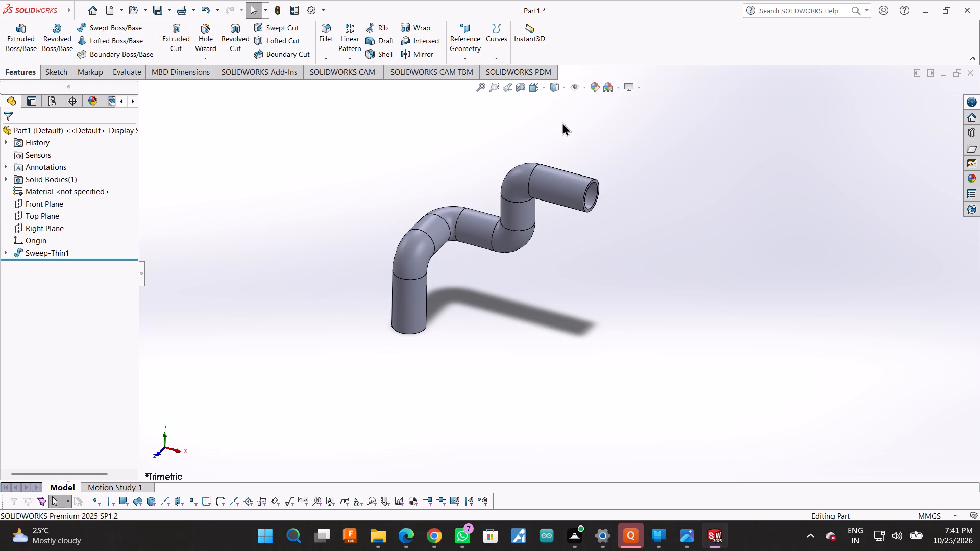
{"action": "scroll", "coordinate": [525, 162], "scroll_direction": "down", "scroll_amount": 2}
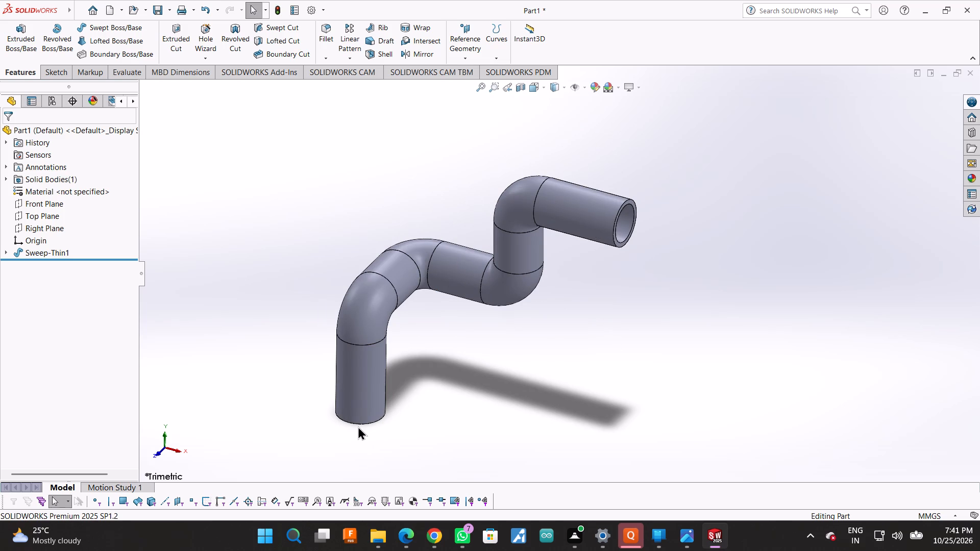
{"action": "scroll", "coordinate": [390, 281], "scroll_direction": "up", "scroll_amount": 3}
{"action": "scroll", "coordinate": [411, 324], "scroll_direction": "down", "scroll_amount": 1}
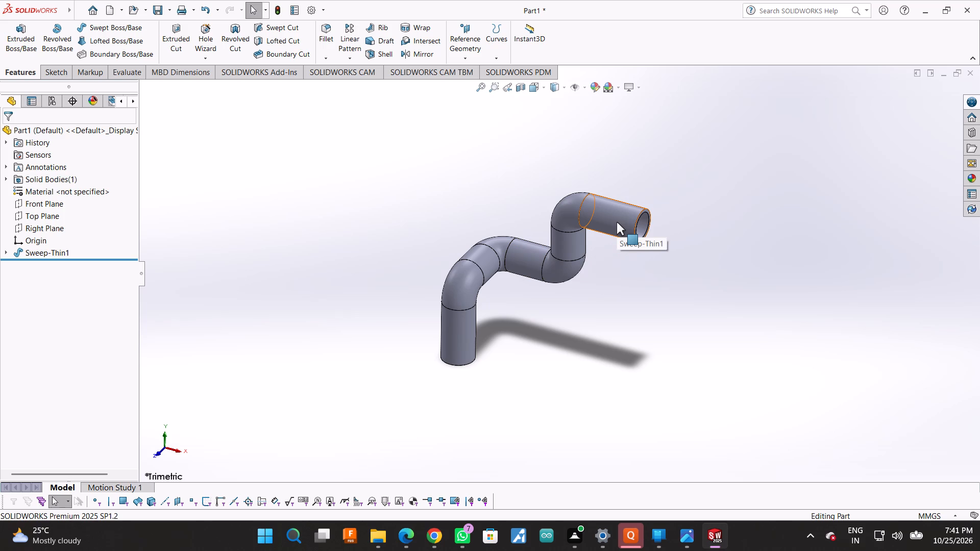
Start a new sketch on the ring-shaped end face of the pipe's upper open end.
{"action": "scroll", "coordinate": [660, 232], "scroll_direction": "down", "scroll_amount": 1}
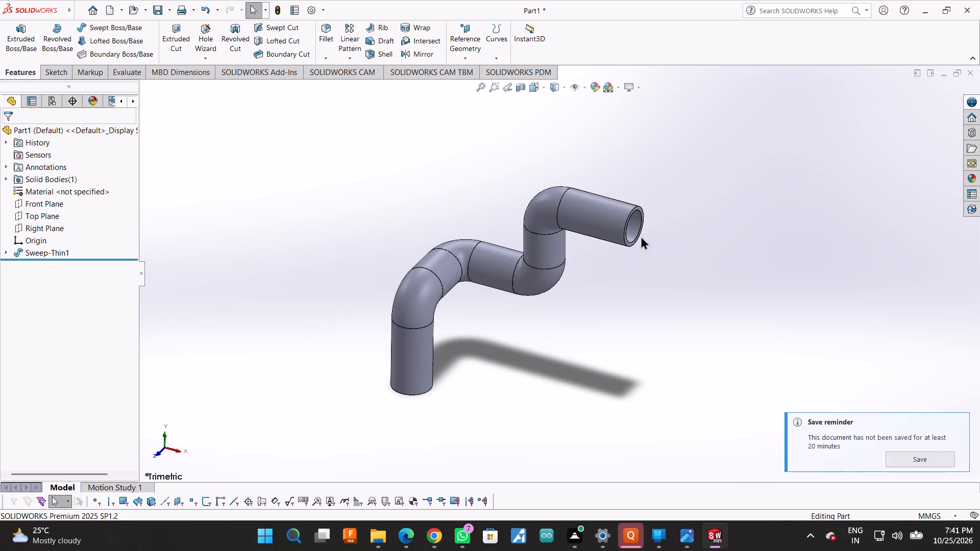
{"action": "scroll", "coordinate": [638, 234], "scroll_direction": "down", "scroll_amount": 1}
{"action": "middle_click_drag", "start_coordinate": [638, 234], "coordinate": [603, 232]}
{"action": "scroll", "coordinate": [603, 246], "scroll_direction": "down", "scroll_amount": 2}
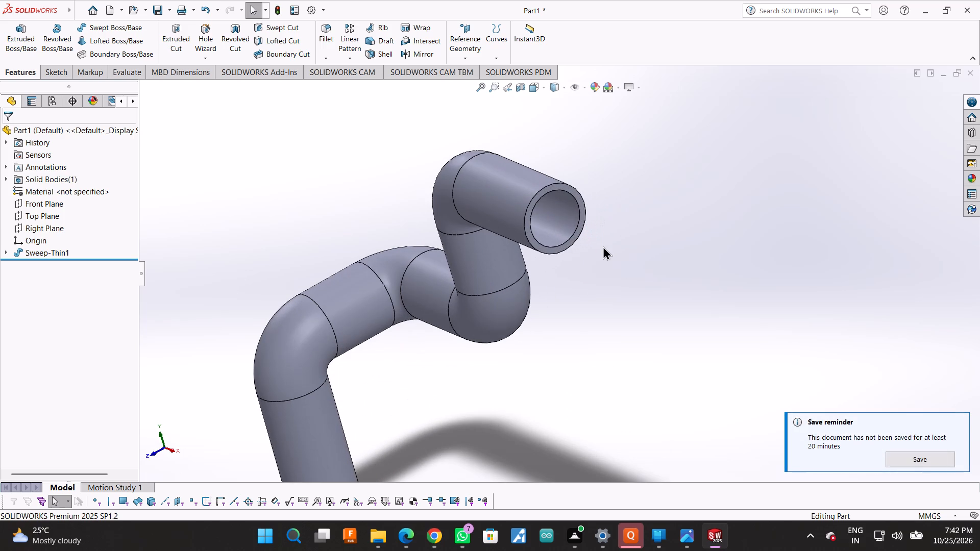
{"action": "left_click", "coordinate": [583, 218]}
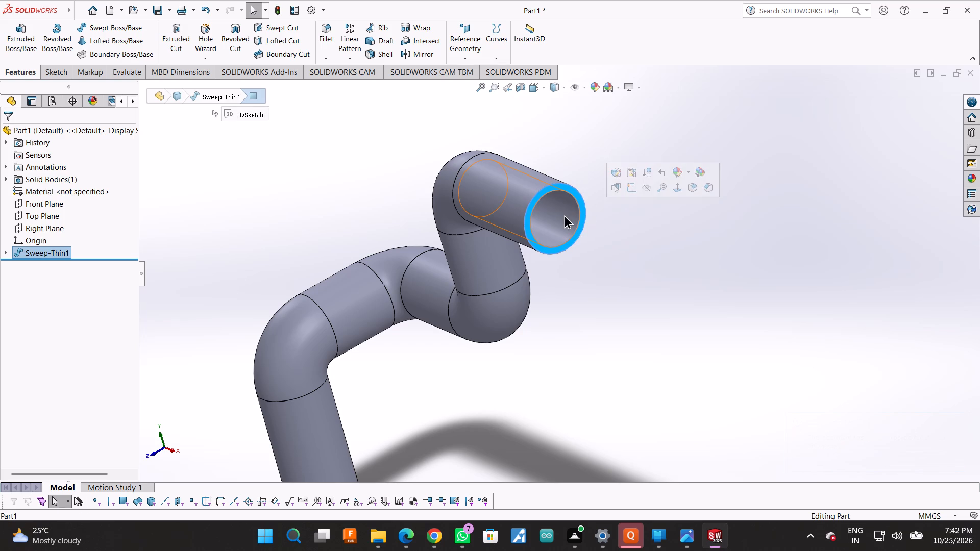
{"action": "left_click", "coordinate": [626, 187]}
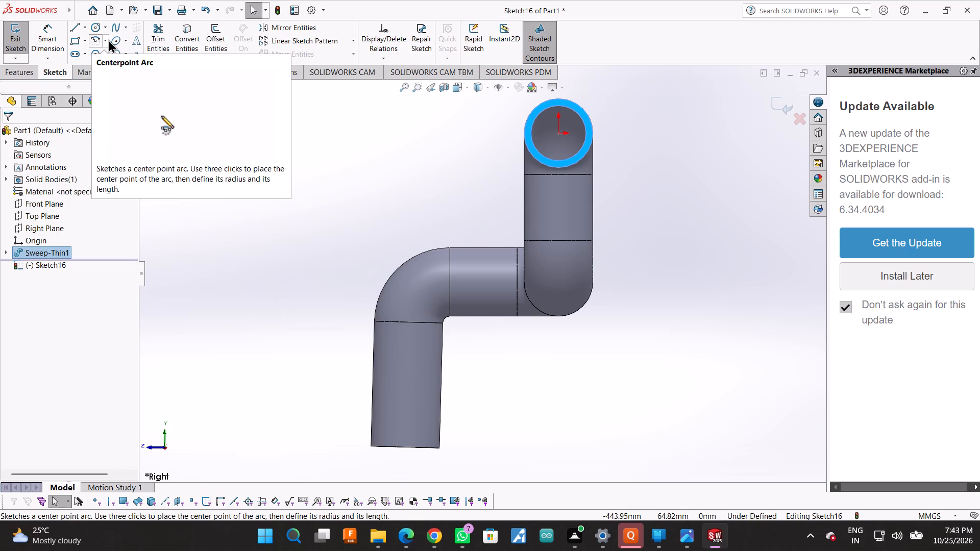
Sketch a circle of about 102 mm radius centred on the pipe opening, flanked by horizontally aligned circles of about 38 and 52 mm radius.
{"action": "left_click", "coordinate": [91, 23]}
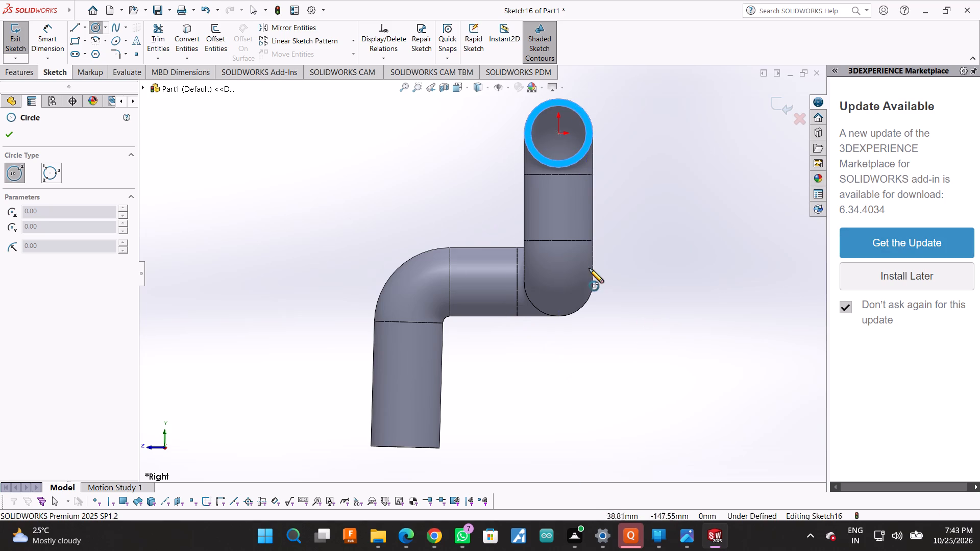
{"action": "scroll", "coordinate": [589, 269], "scroll_direction": "up", "scroll_amount": 3}
{"action": "scroll", "coordinate": [590, 150], "scroll_direction": "down", "scroll_amount": 3}
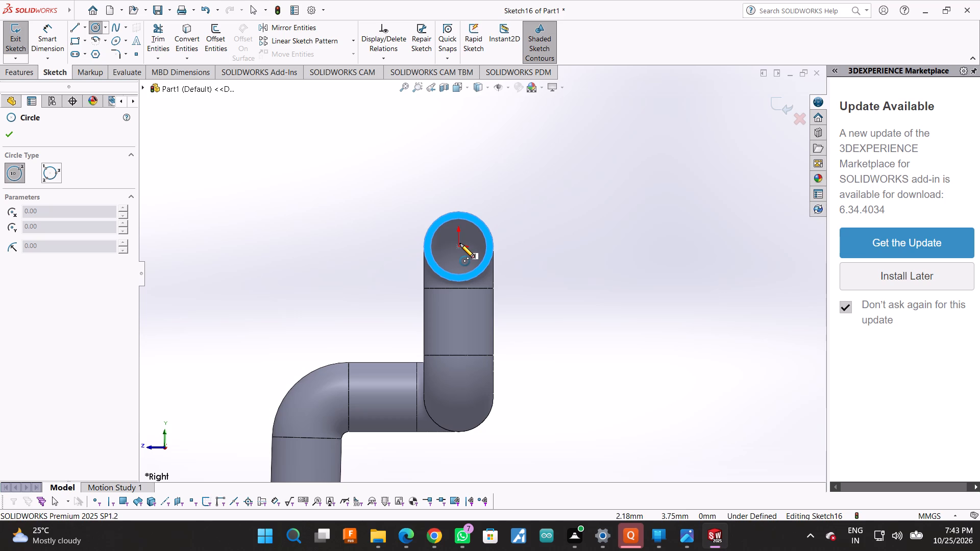
{"action": "left_click", "coordinate": [457, 246]}
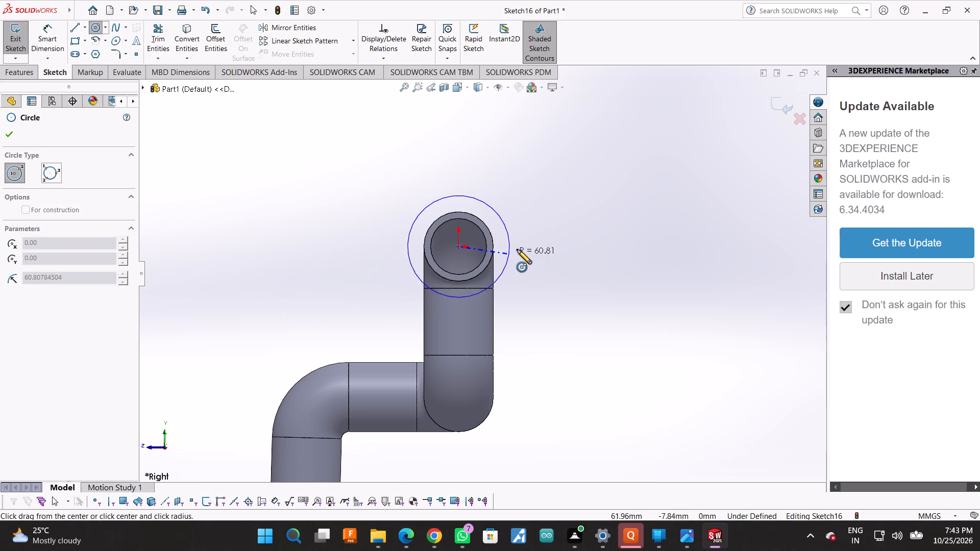
{"action": "left_click", "coordinate": [544, 247]}
{"action": "left_click", "coordinate": [622, 247]}
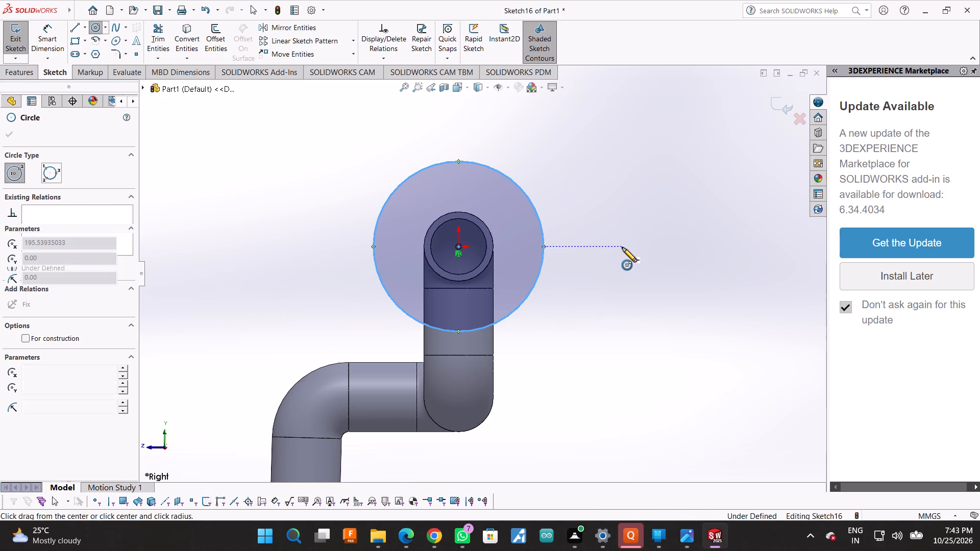
{"action": "left_click", "coordinate": [654, 245]}
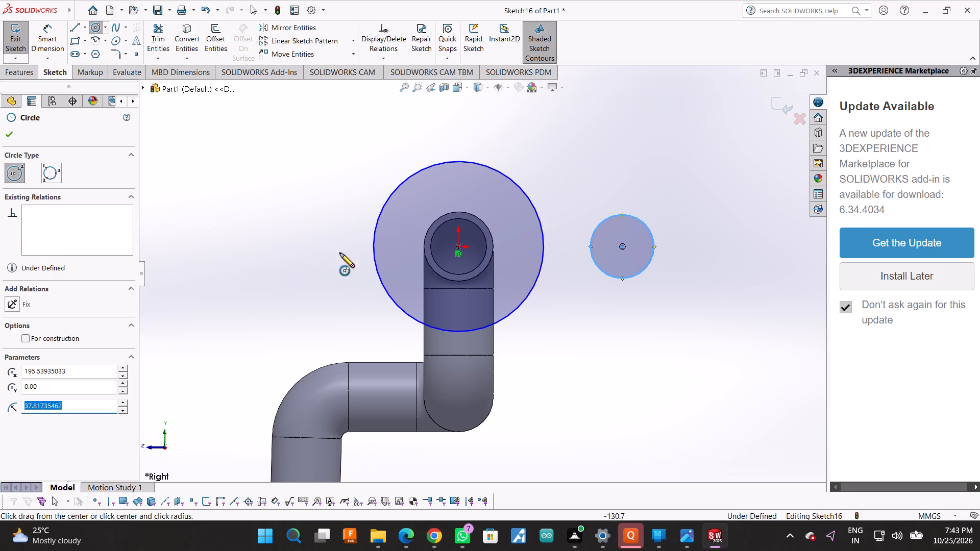
{"action": "double_click", "coordinate": [289, 245]}
{"action": "left_click", "coordinate": [292, 248]}
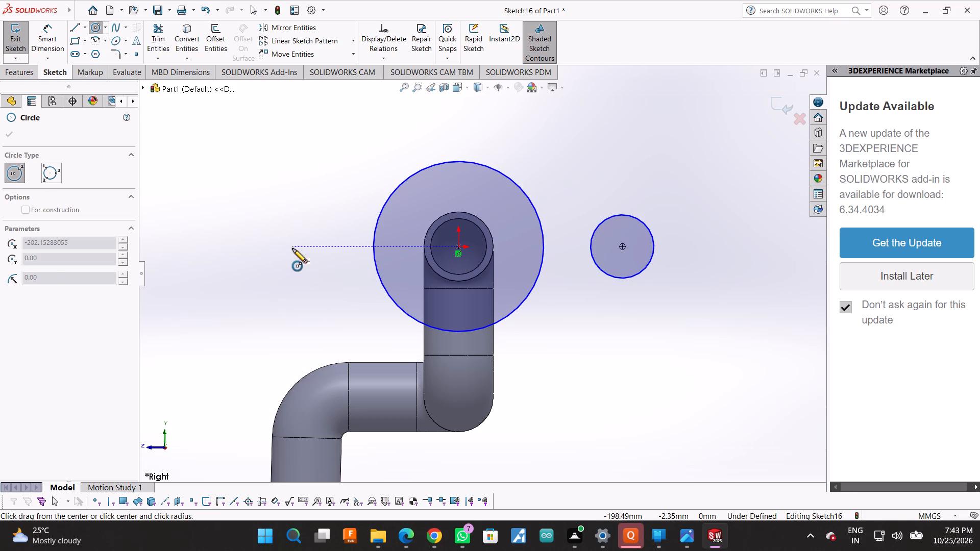
{"action": "left_click", "coordinate": [336, 249]}
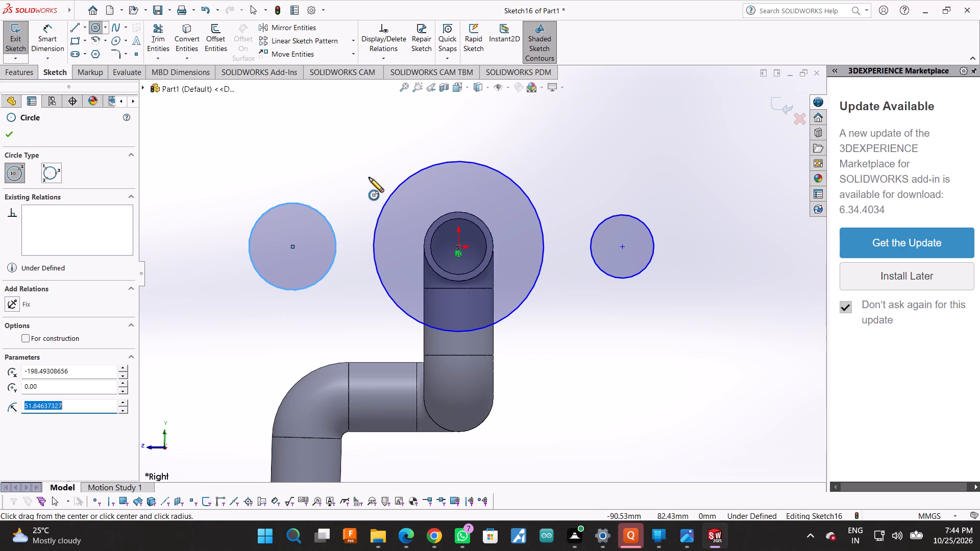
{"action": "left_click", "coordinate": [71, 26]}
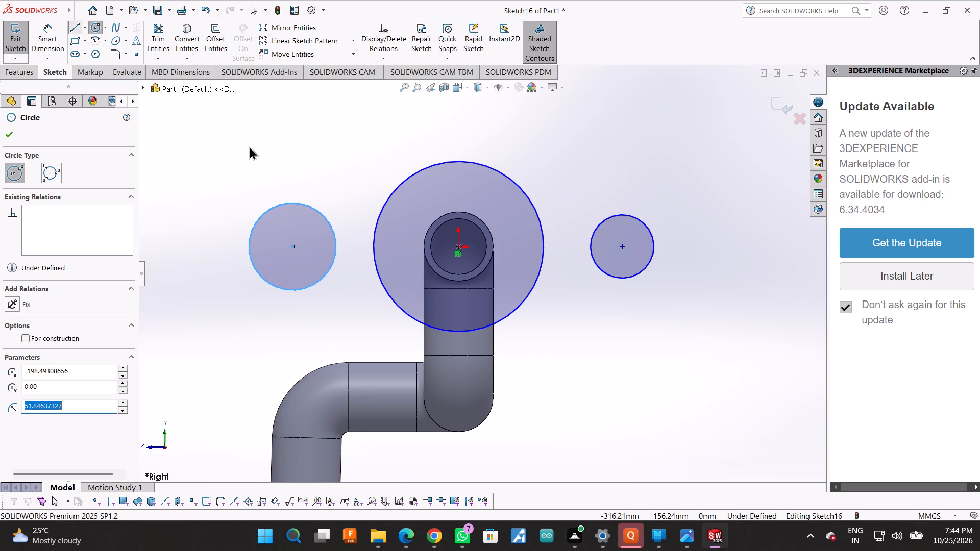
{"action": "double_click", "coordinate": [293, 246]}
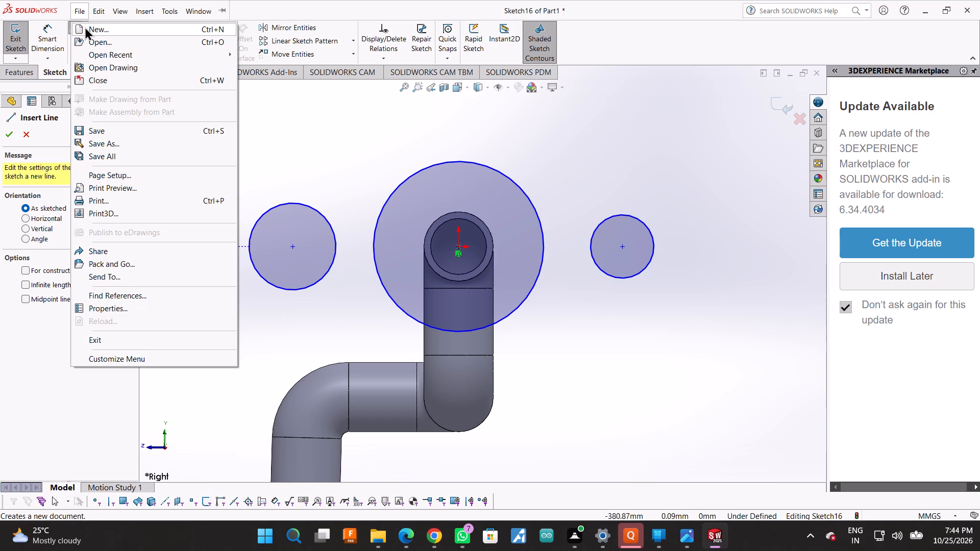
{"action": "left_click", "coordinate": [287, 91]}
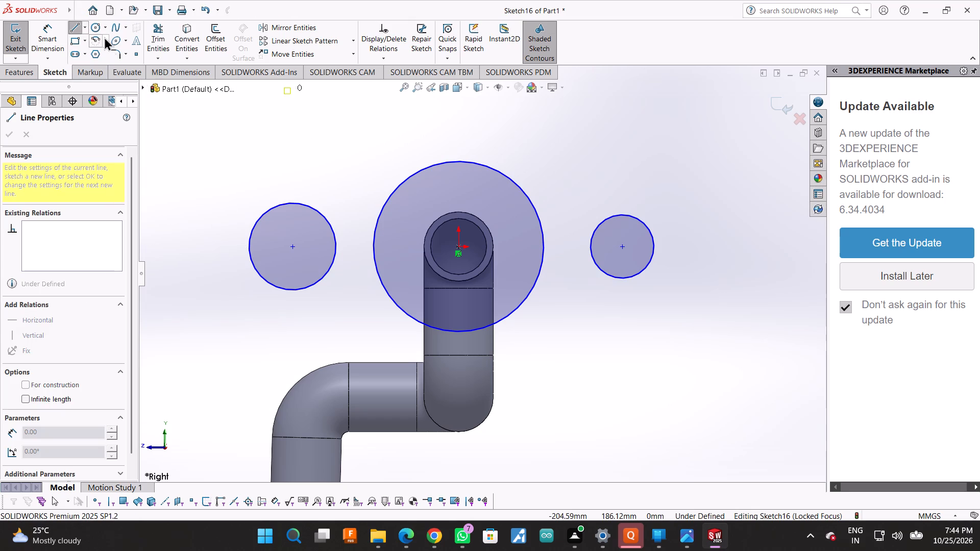
Draw a horizontal centerline joining the centres of the two outer circles across the pipe opening.
{"action": "left_click", "coordinate": [84, 28]}
{"action": "left_click", "coordinate": [88, 48]}
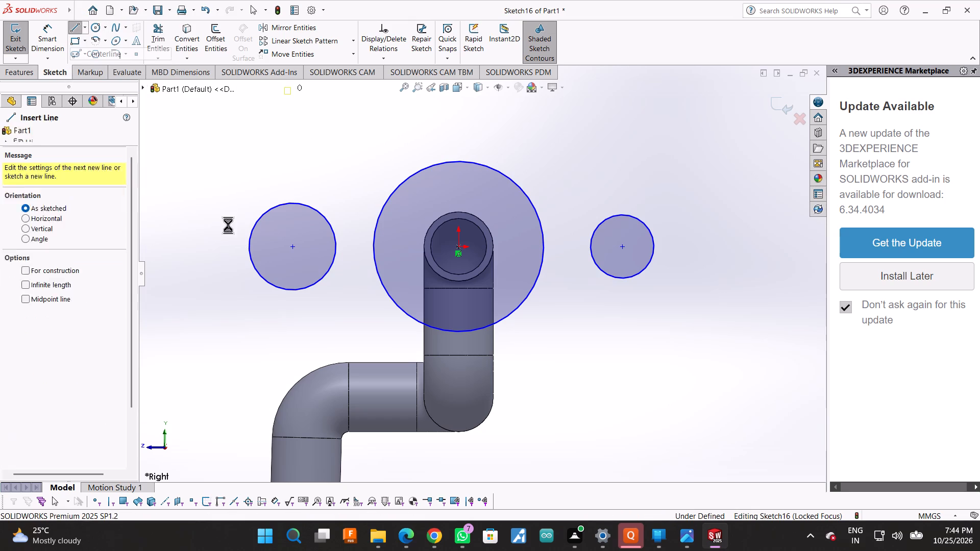
{"action": "left_click", "coordinate": [291, 246]}
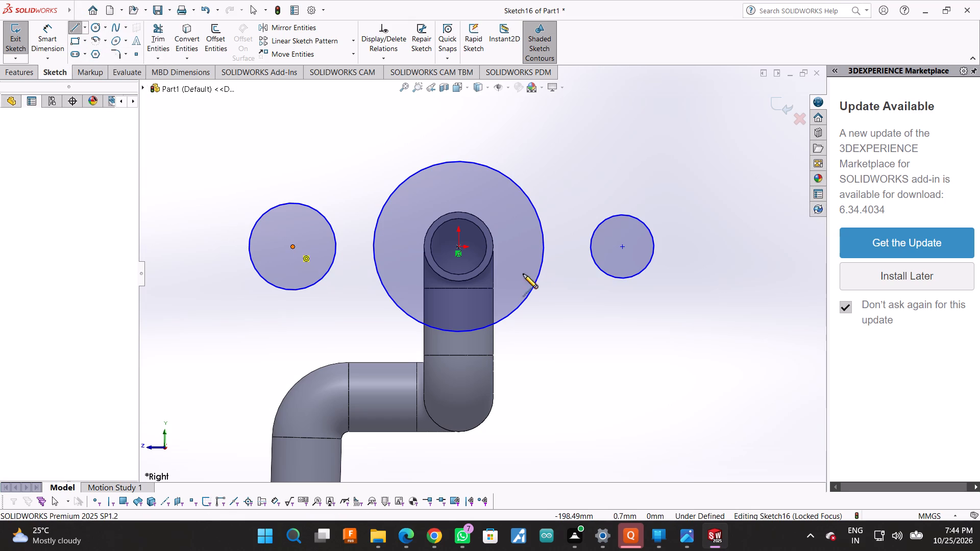
{"action": "left_click", "coordinate": [620, 245]}
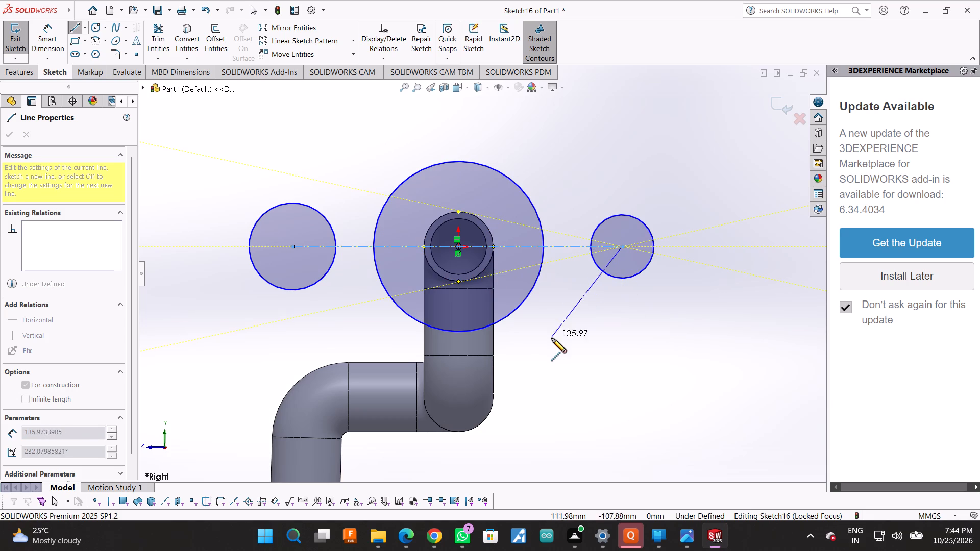
{"action": "right_click", "coordinate": [617, 157]}
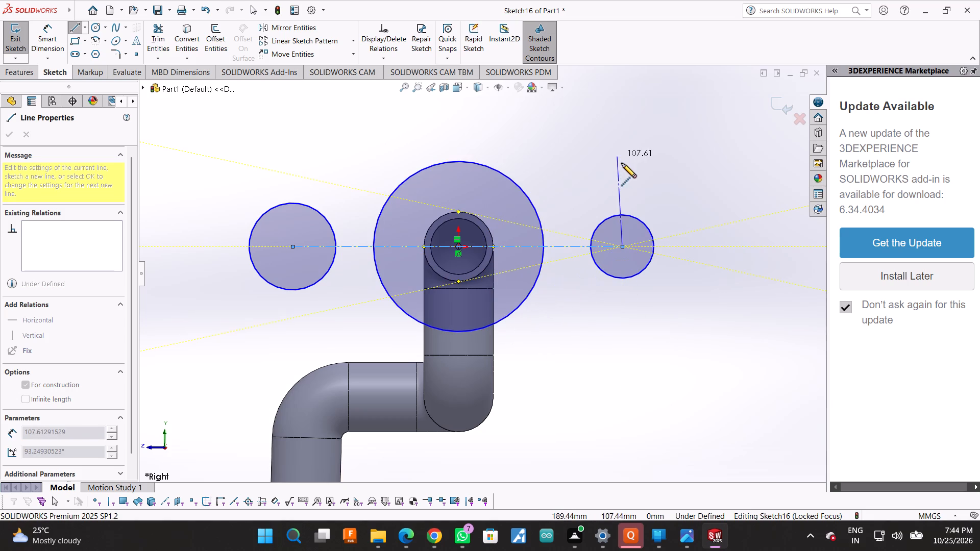
{"action": "left_click", "coordinate": [643, 166]}
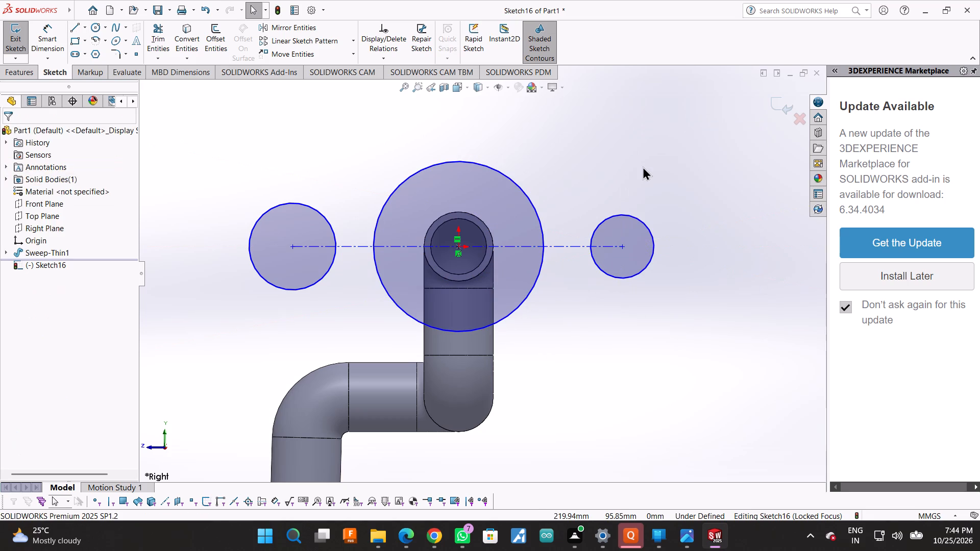
Add a Midpoint relation between the centerline and the large circle's centre point.
{"action": "left_click", "coordinate": [576, 247]}
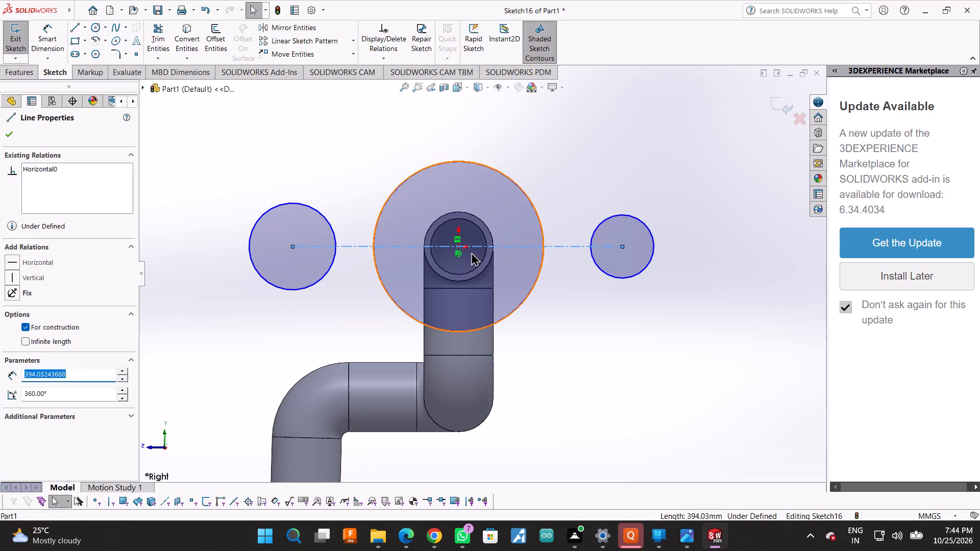
{"action": "left_click", "coordinate": [458, 245]}
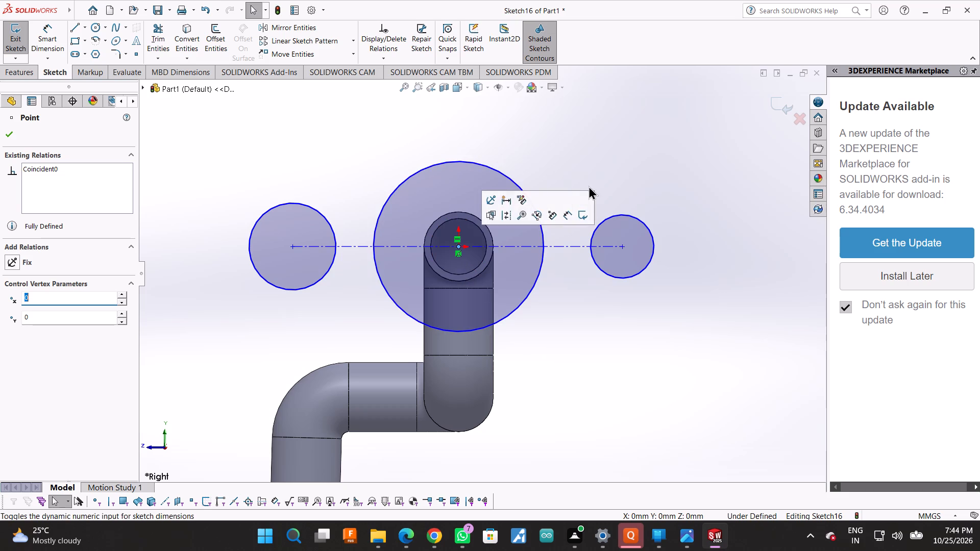
{"action": "left_click", "coordinate": [620, 180]}
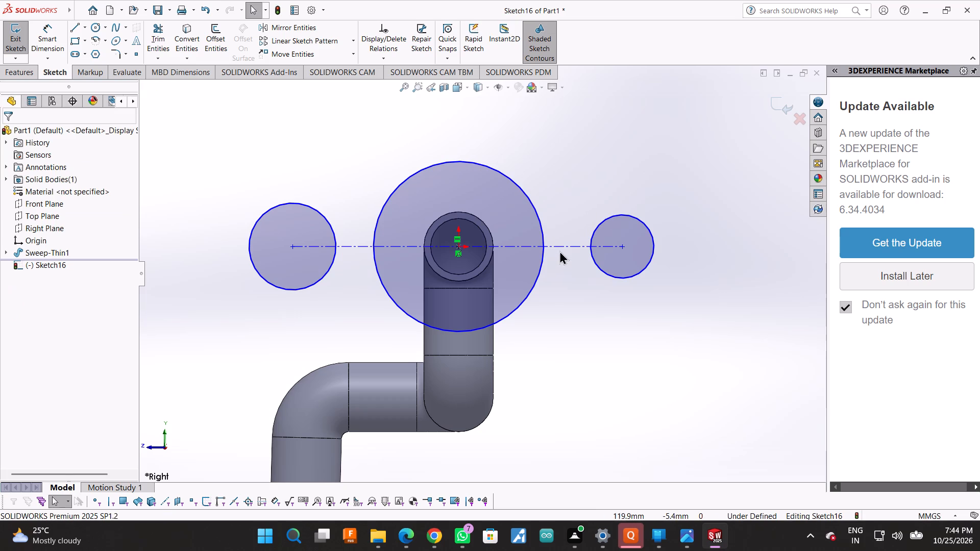
{"action": "left_click", "coordinate": [560, 247]}
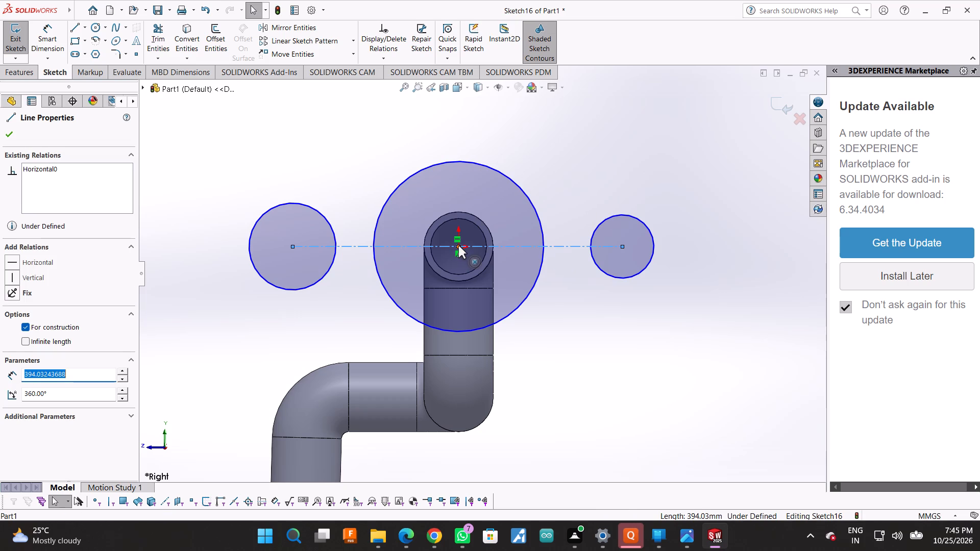
{"action": "left_click", "coordinate": [458, 245]}
{"action": "left_click", "coordinate": [706, 99]}
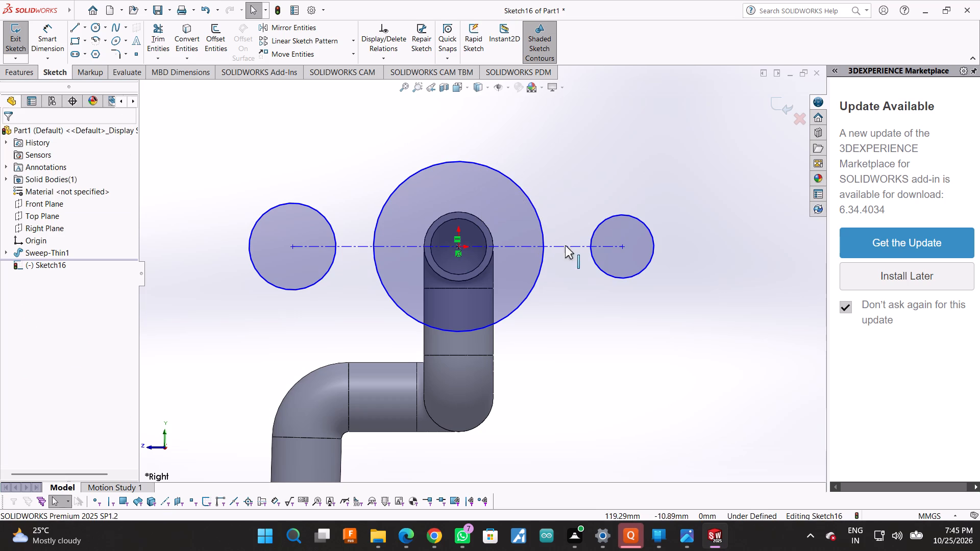
{"action": "left_click", "coordinate": [567, 245]}
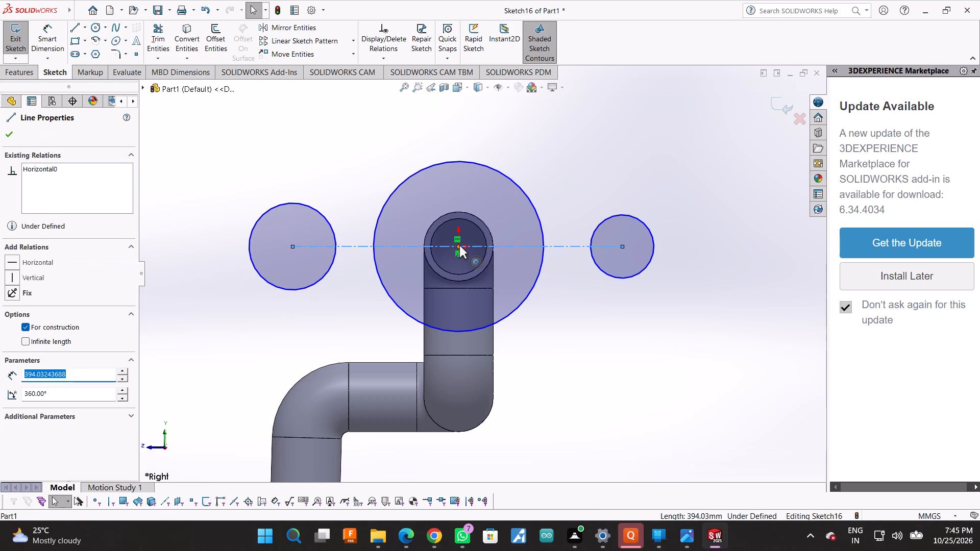
{"action": "left_click", "coordinate": [459, 245], "text": "ctrl"}
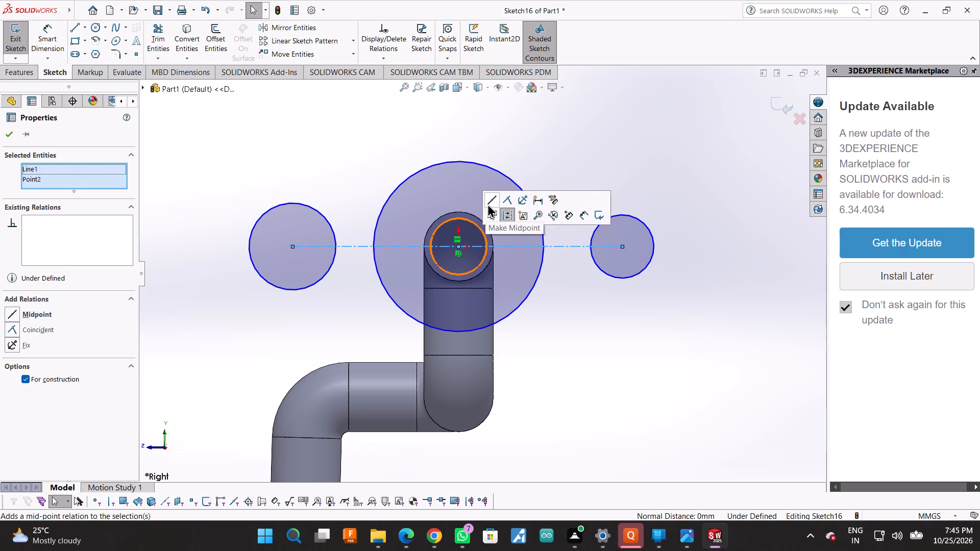
{"action": "left_click", "coordinate": [489, 197]}
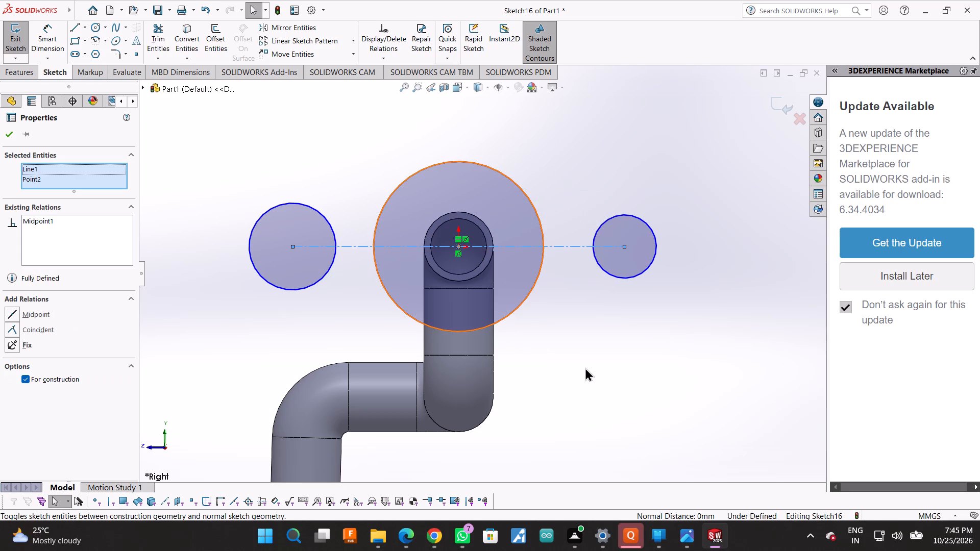
Dimension the horizontal centerline between the two outer circle centres at 150 mm.
{"action": "left_click", "coordinate": [10, 136]}
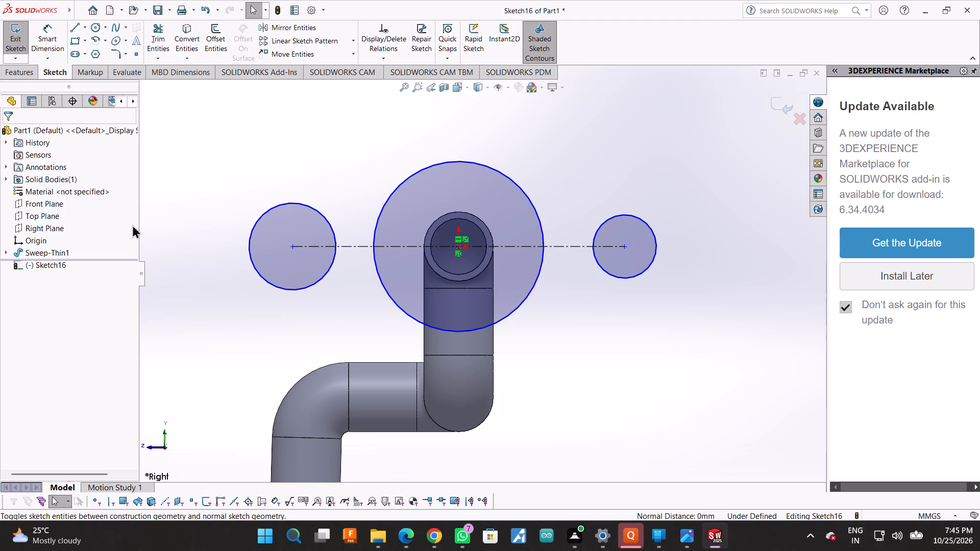
{"action": "left_click", "coordinate": [56, 29]}
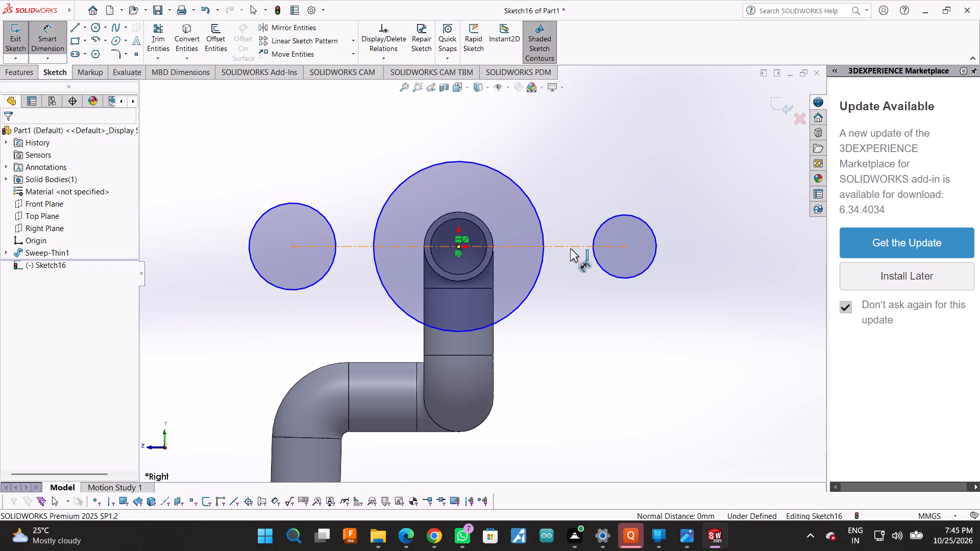
{"action": "double_click", "coordinate": [570, 248]}
{"action": "left_click", "coordinate": [556, 113]}
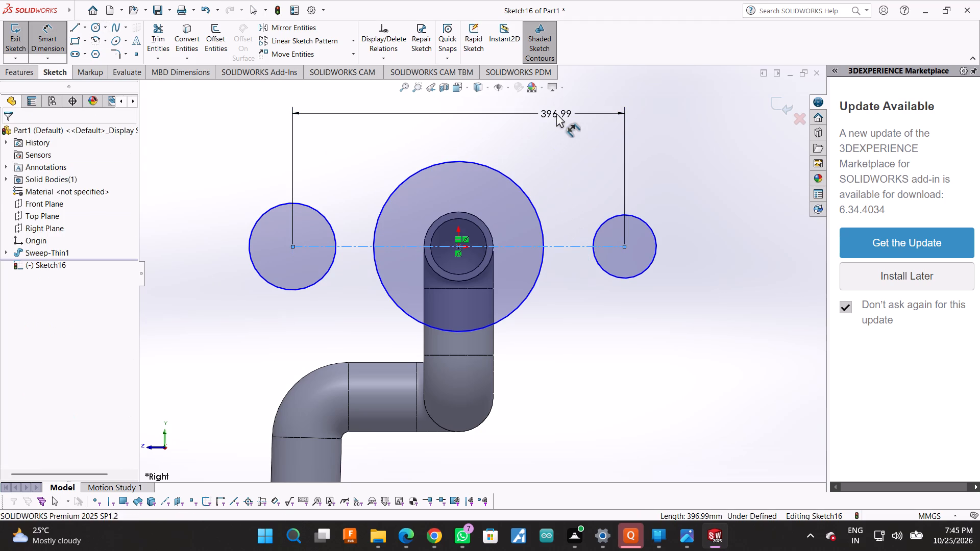
{"action": "type", "text": "150"}
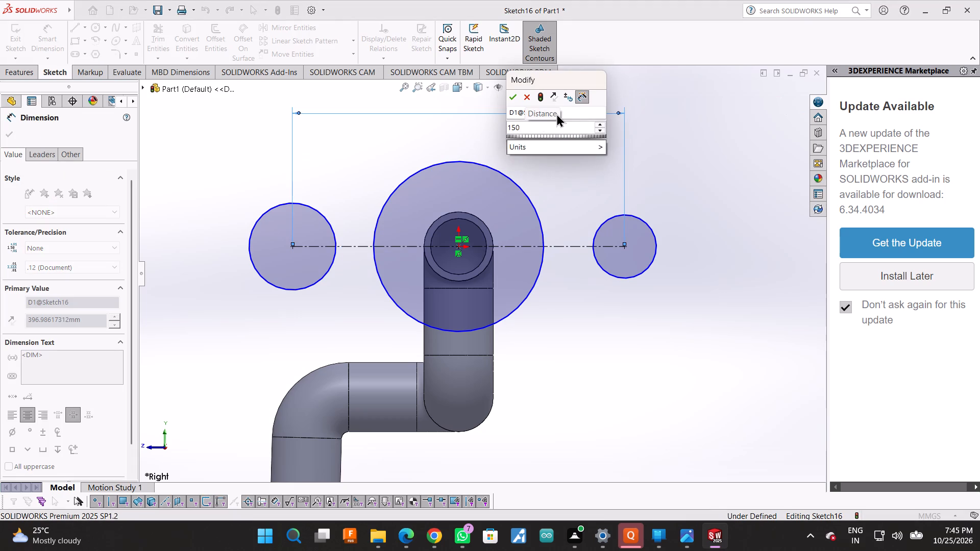
{"action": "key", "text": "Return"}
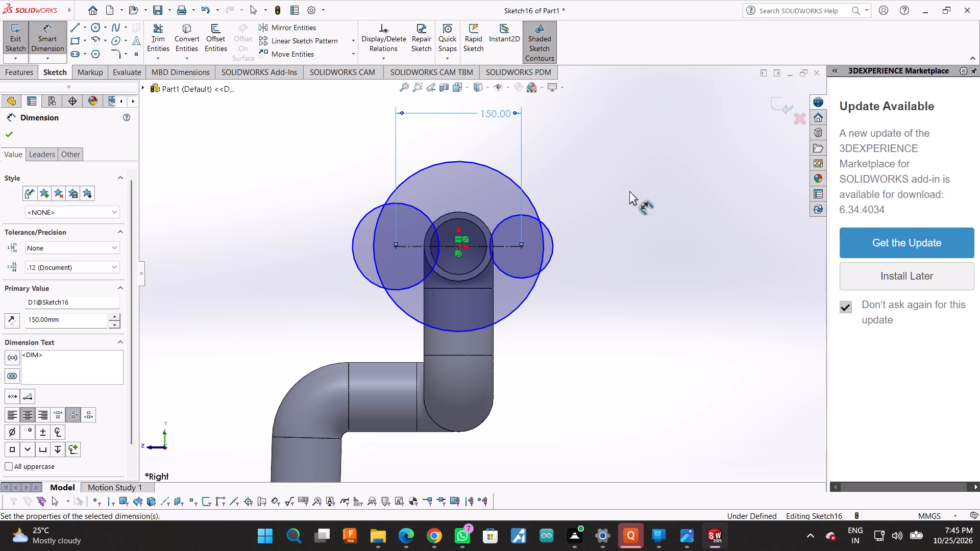
Dimension the large central circle at 125 mm diameter.
{"action": "left_click", "coordinate": [525, 198]}
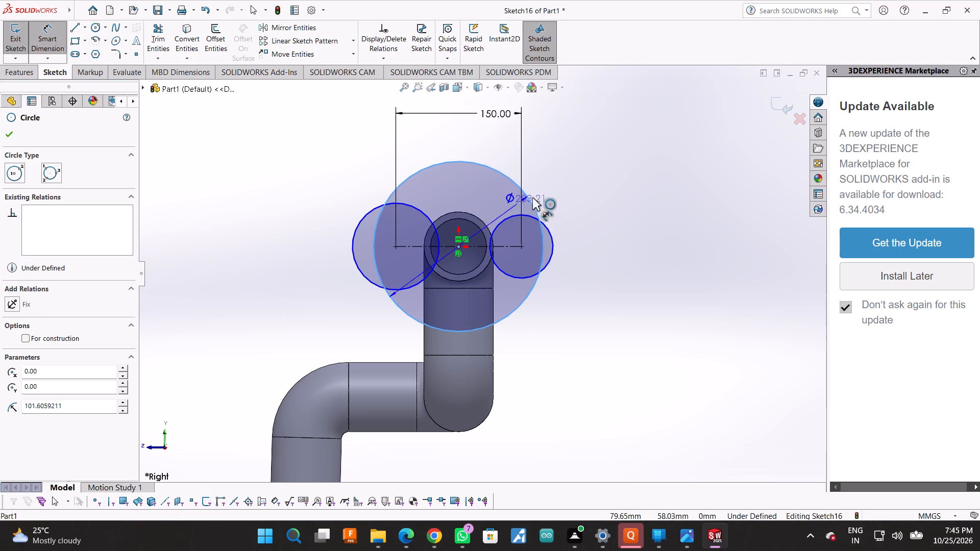
{"action": "left_click", "coordinate": [655, 155]}
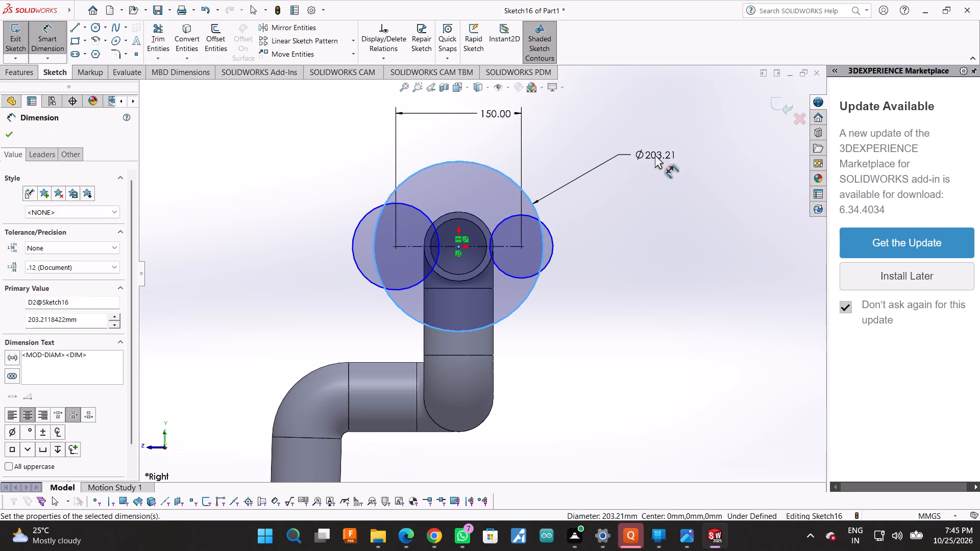
{"action": "type", "text": "125"}
{"action": "key", "text": "Return"}
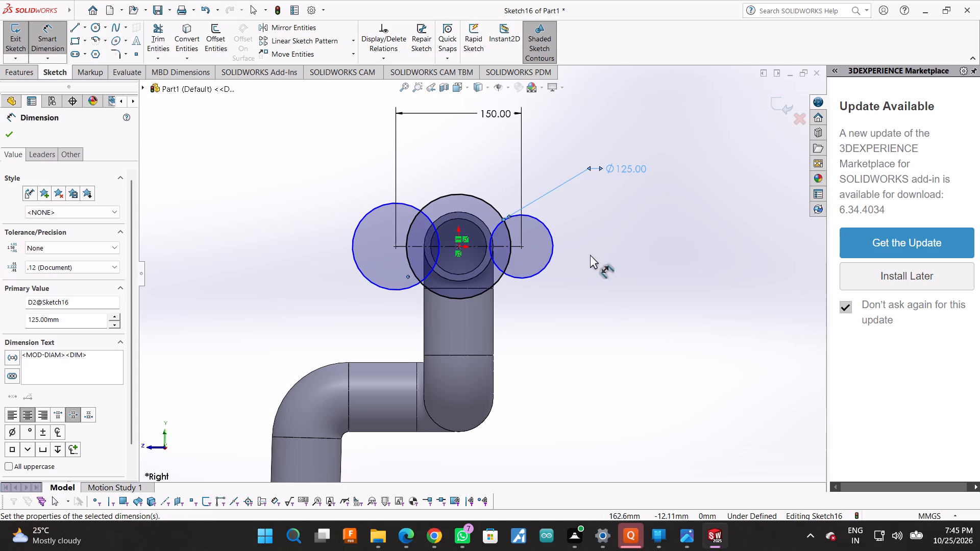
Dimension both outer circles at 60 mm diameter each.
{"action": "left_click", "coordinate": [550, 232]}
{"action": "left_click", "coordinate": [642, 230]}
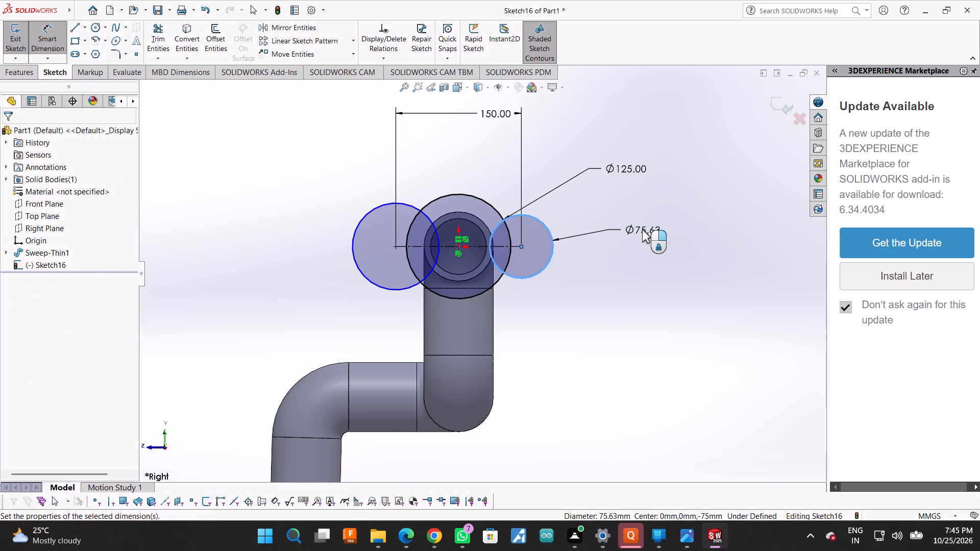
{"action": "type", "text": "60"}
{"action": "key", "text": "Return"}
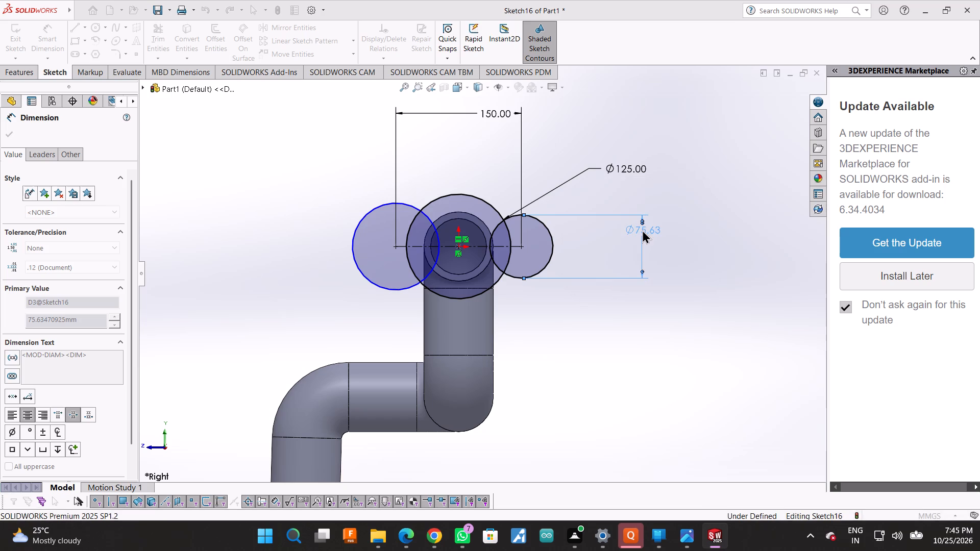
{"action": "left_click", "coordinate": [361, 216]}
{"action": "left_click", "coordinate": [243, 261]}
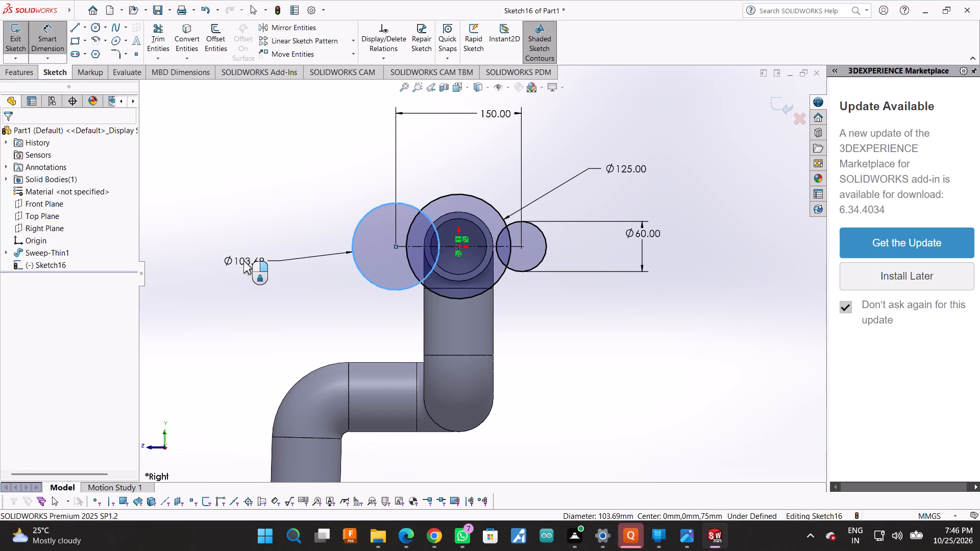
{"action": "type", "text": "60"}
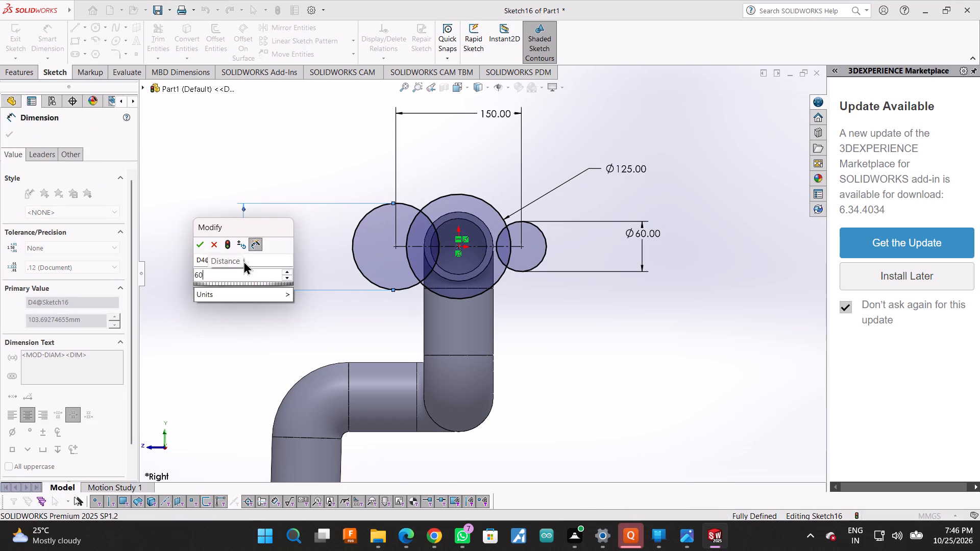
{"action": "key", "text": "Return"}
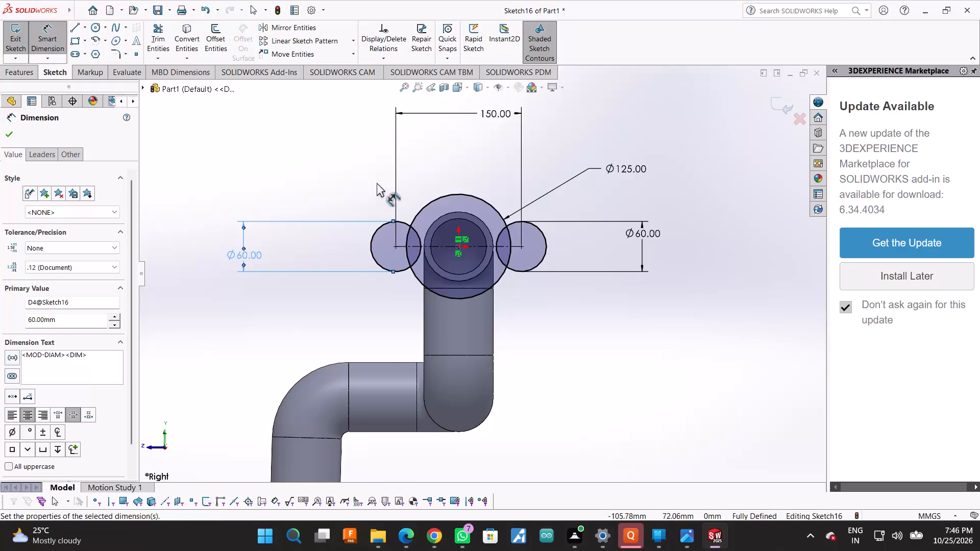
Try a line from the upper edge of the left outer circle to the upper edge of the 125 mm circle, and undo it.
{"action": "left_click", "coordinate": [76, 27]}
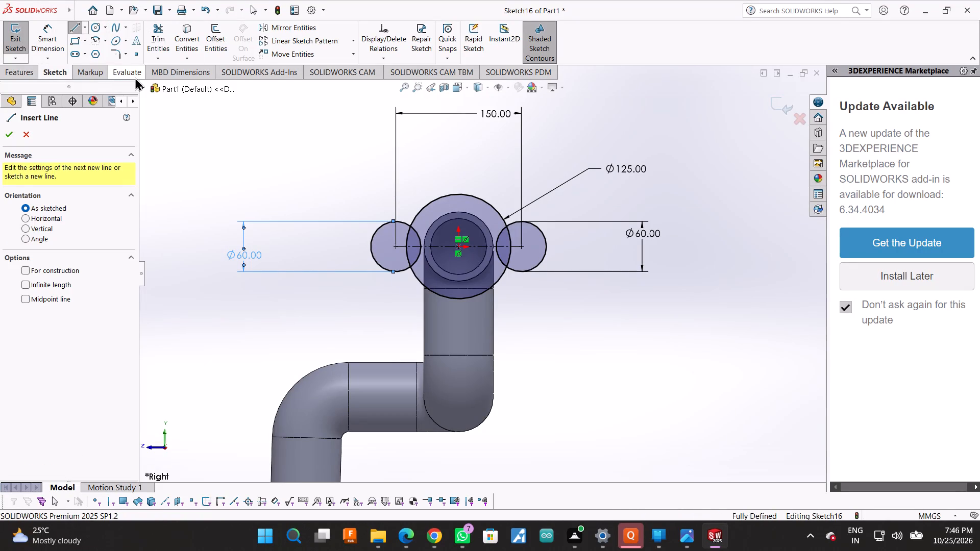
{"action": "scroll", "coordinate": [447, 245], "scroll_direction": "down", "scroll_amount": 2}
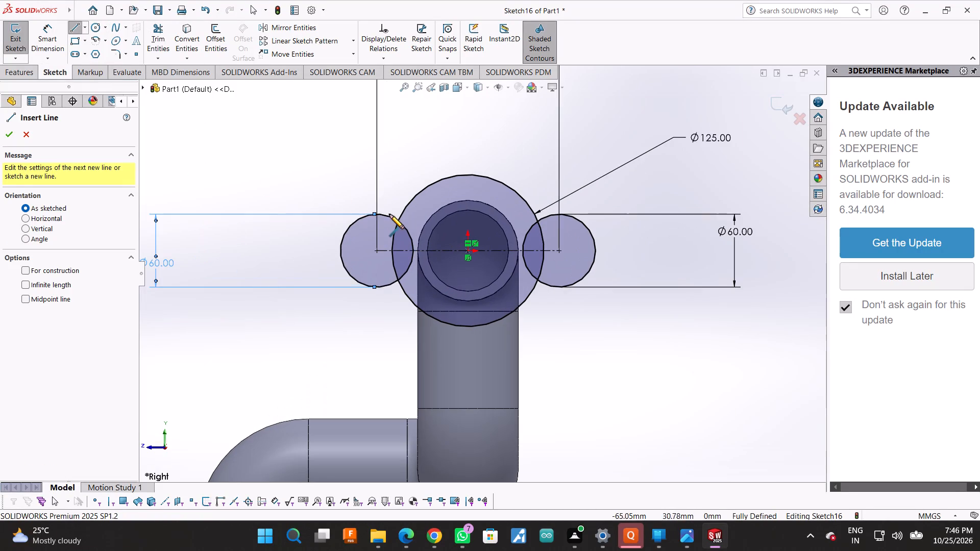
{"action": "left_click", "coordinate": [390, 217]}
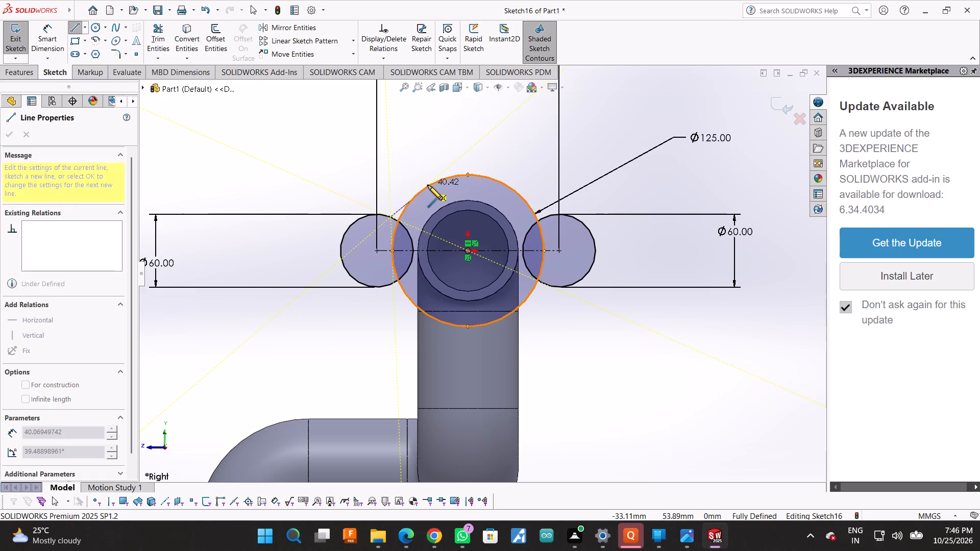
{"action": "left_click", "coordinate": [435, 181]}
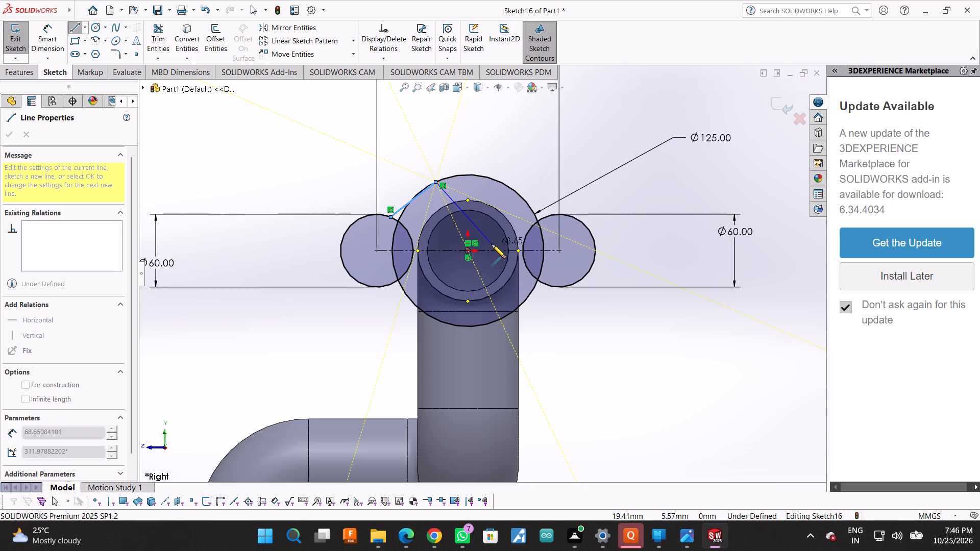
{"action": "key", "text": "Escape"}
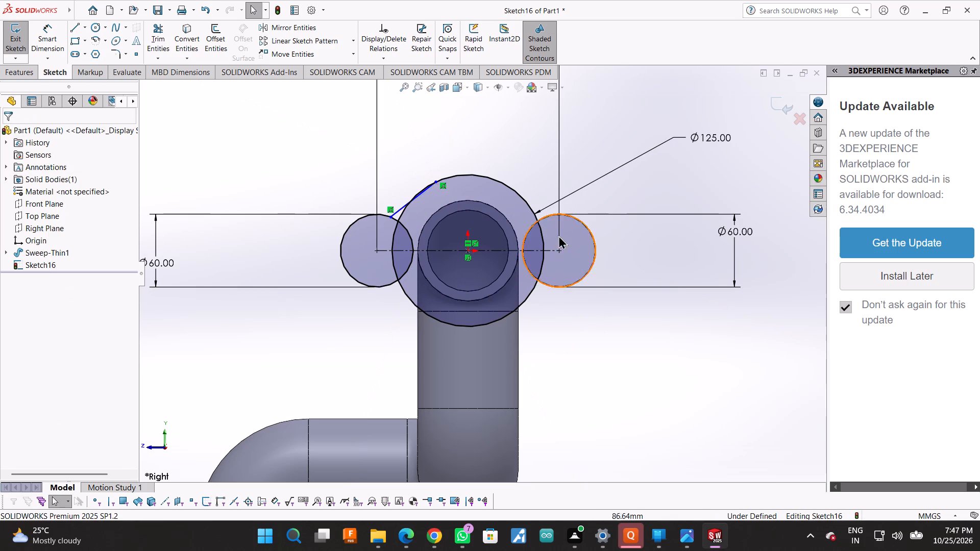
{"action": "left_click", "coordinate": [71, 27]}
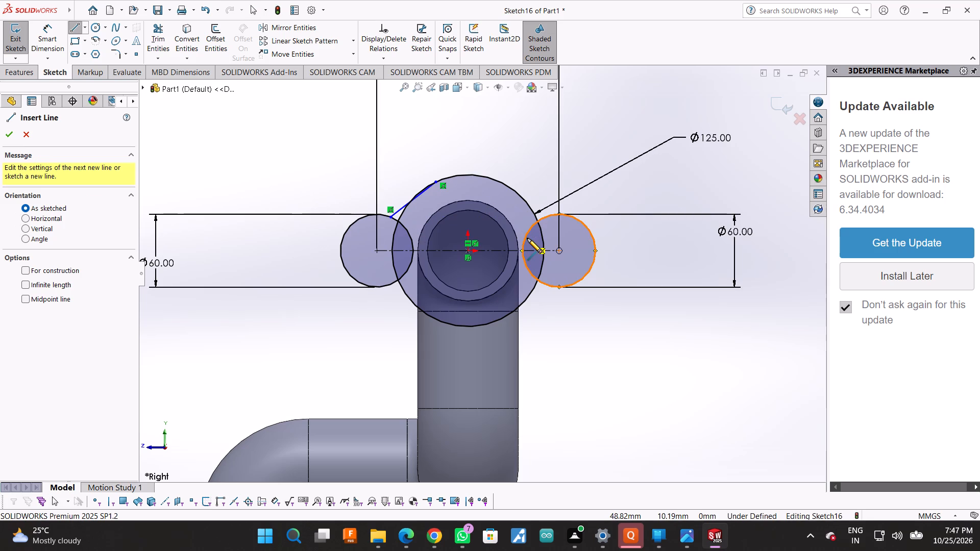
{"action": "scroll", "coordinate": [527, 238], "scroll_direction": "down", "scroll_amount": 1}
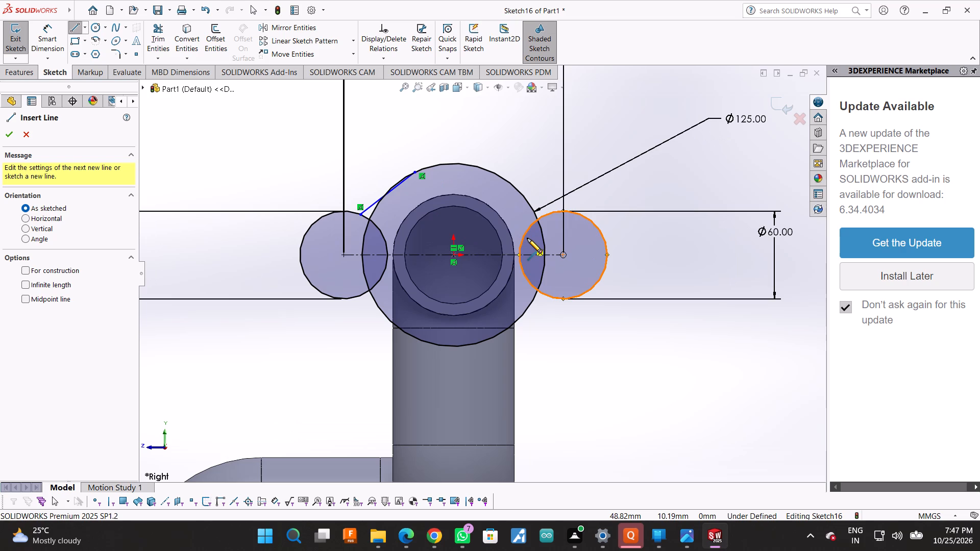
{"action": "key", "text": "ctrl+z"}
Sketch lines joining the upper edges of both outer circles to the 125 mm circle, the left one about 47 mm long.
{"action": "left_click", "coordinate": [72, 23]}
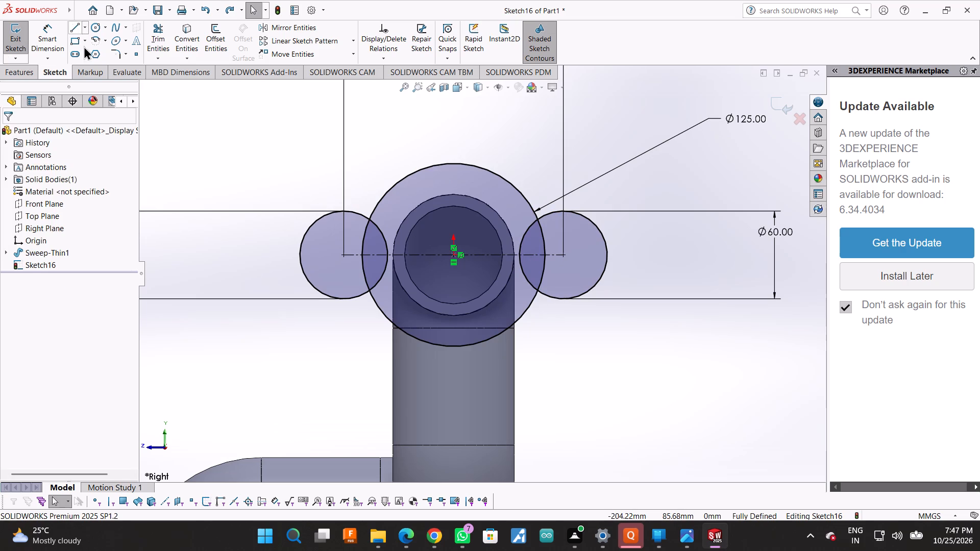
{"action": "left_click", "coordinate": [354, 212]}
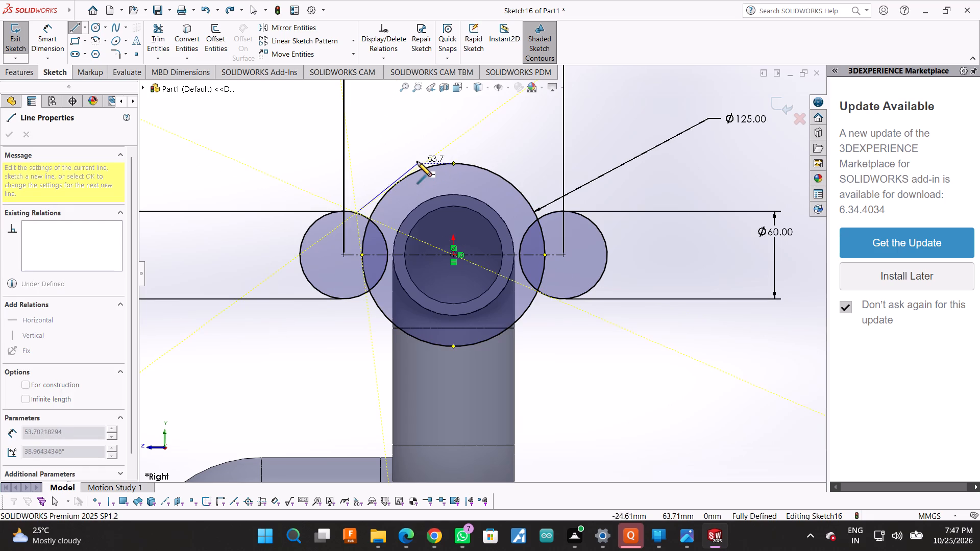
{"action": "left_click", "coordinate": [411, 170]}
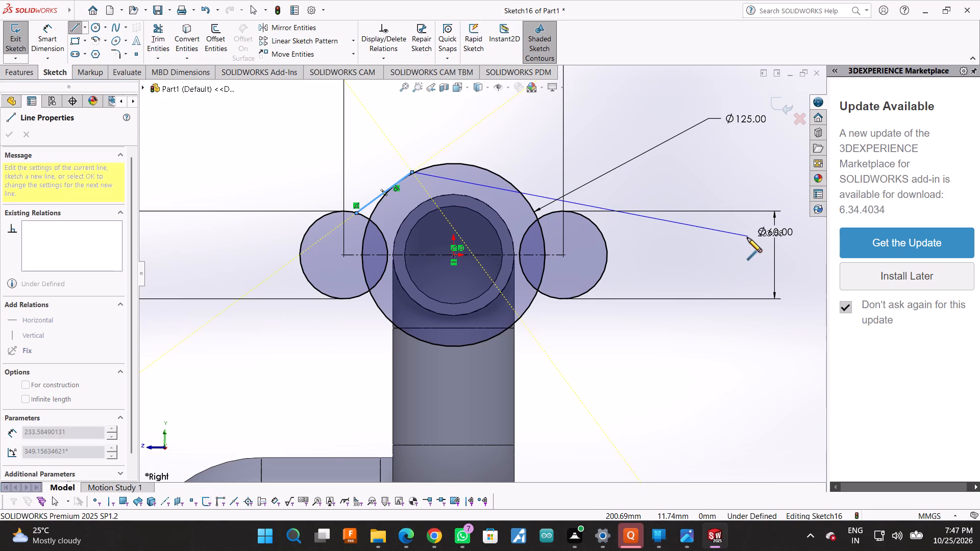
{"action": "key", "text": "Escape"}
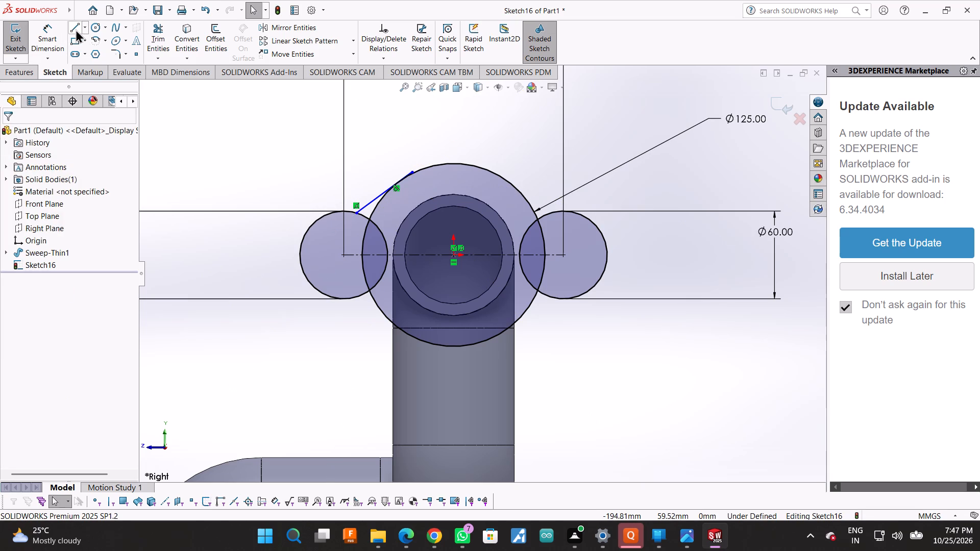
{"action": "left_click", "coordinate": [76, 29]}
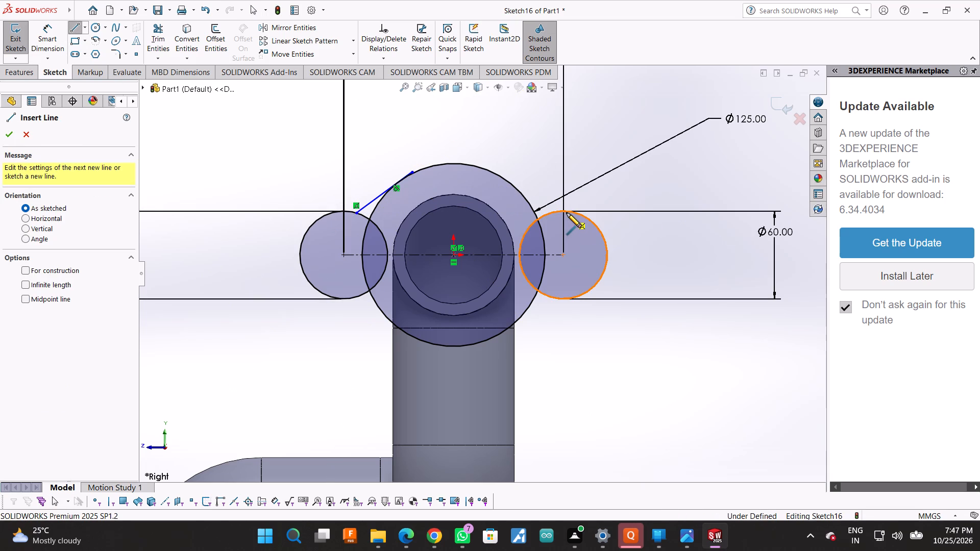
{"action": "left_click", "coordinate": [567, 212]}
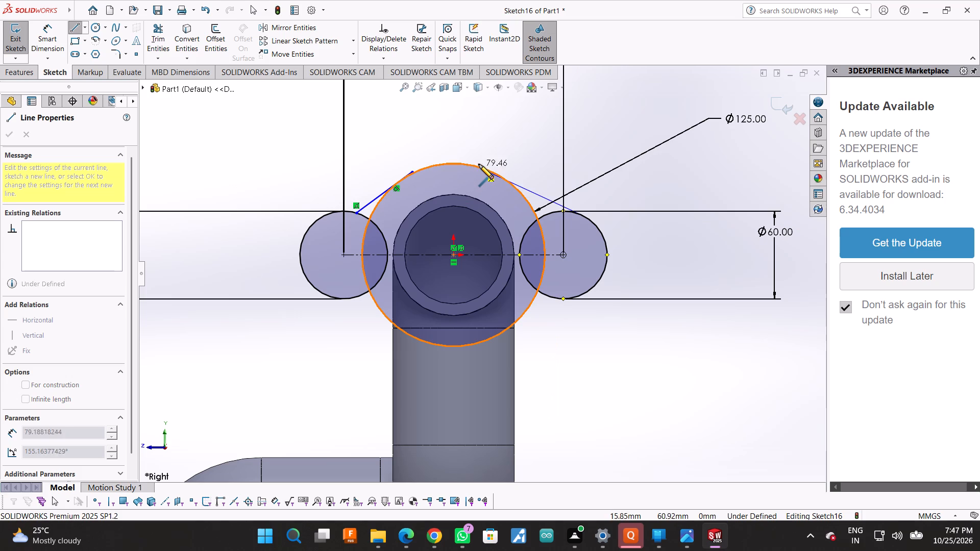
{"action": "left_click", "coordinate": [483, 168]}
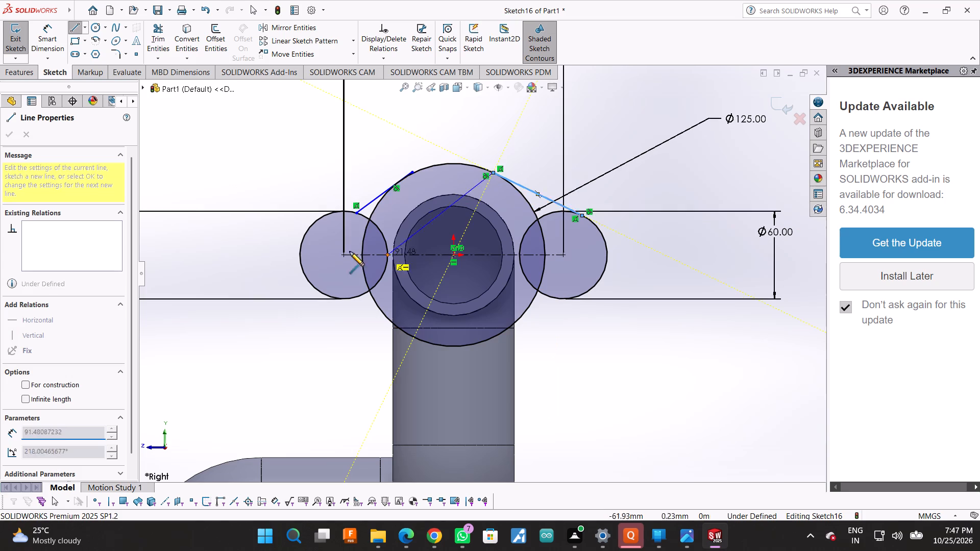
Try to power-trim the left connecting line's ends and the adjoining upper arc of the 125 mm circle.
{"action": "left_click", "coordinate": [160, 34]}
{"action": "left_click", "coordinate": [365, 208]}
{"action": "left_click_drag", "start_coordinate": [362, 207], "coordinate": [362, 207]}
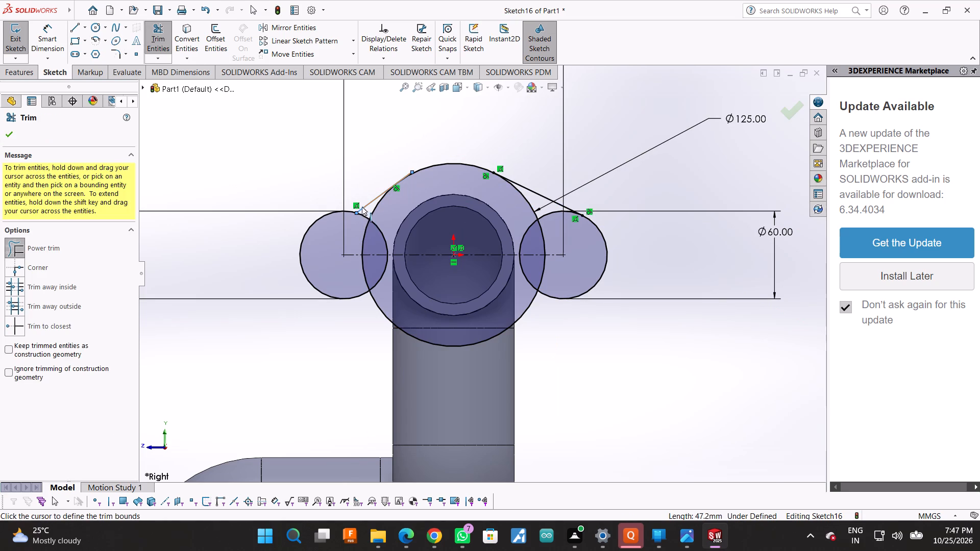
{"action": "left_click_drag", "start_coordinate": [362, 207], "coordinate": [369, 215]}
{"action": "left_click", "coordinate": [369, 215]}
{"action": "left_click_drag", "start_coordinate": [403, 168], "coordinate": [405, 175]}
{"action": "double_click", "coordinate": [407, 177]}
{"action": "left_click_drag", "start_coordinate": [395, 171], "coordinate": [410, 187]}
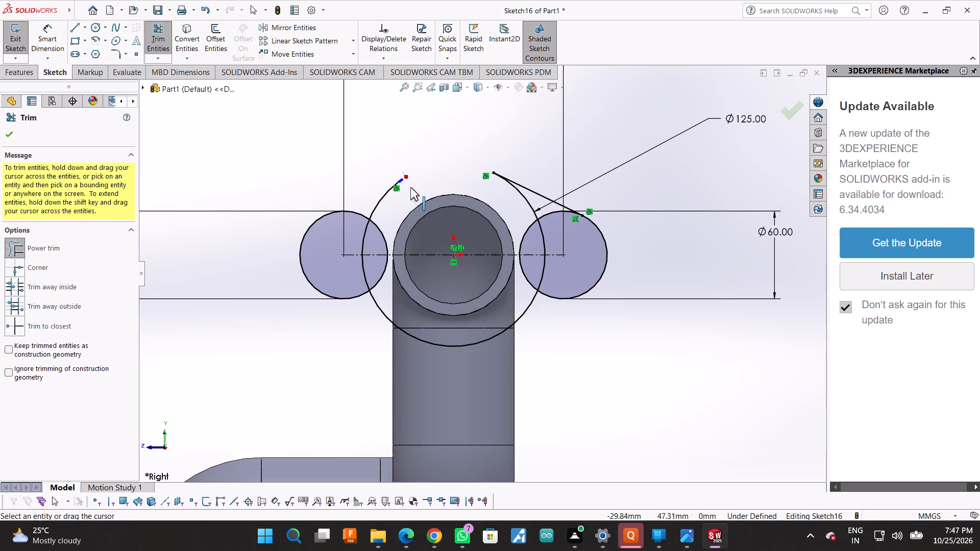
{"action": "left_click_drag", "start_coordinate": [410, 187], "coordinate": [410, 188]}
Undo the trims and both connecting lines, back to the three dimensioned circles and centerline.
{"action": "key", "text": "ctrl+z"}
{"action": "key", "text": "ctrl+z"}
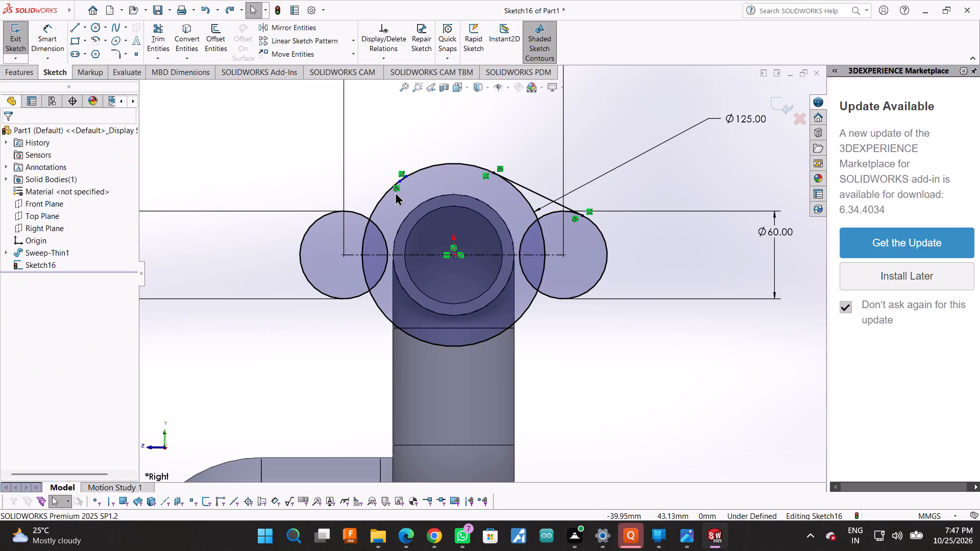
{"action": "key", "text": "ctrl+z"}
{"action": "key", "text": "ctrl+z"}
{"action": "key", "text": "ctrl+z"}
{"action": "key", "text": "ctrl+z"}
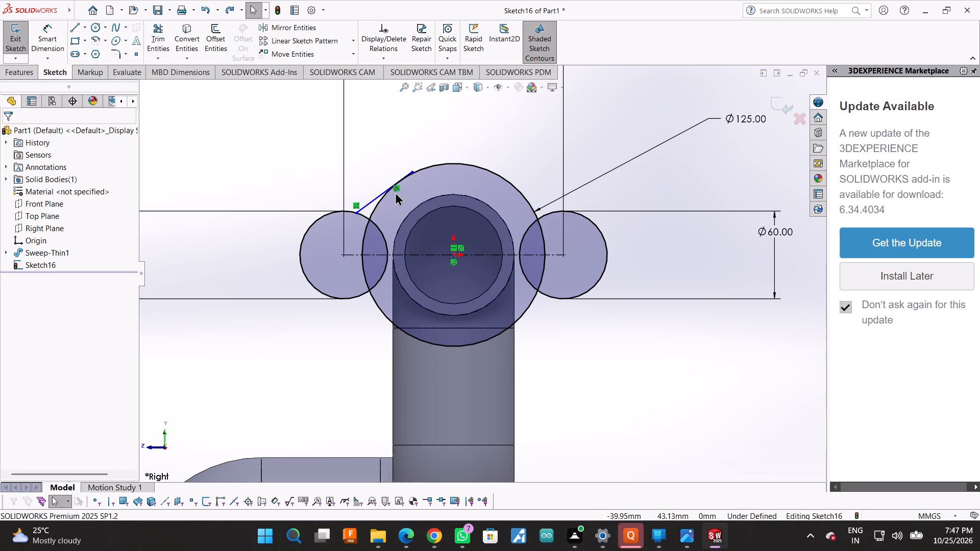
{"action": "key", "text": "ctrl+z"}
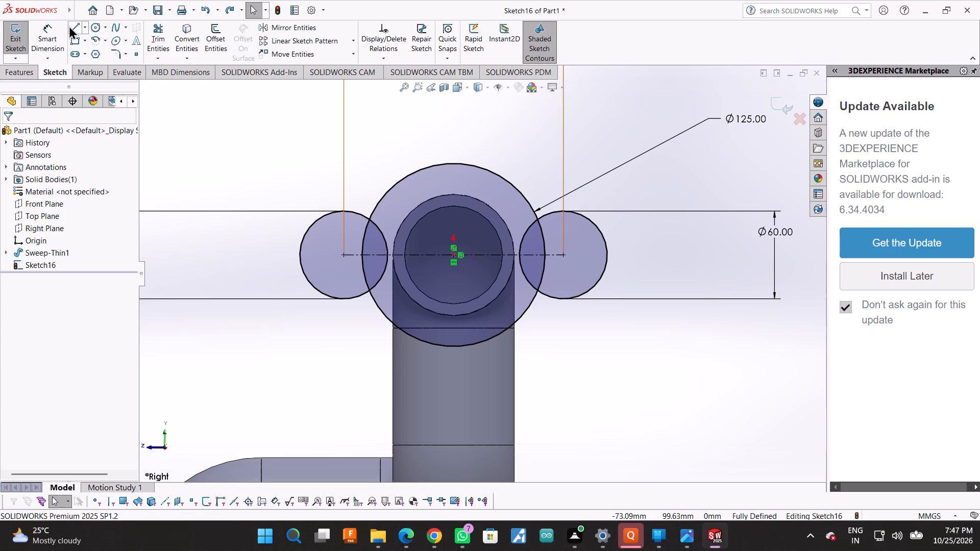
Sketch lines from the tops of both outer circles to the 125 mm circle's upper edge, left about 57 mm and right about 63 mm long.
{"action": "double_click", "coordinate": [69, 26]}
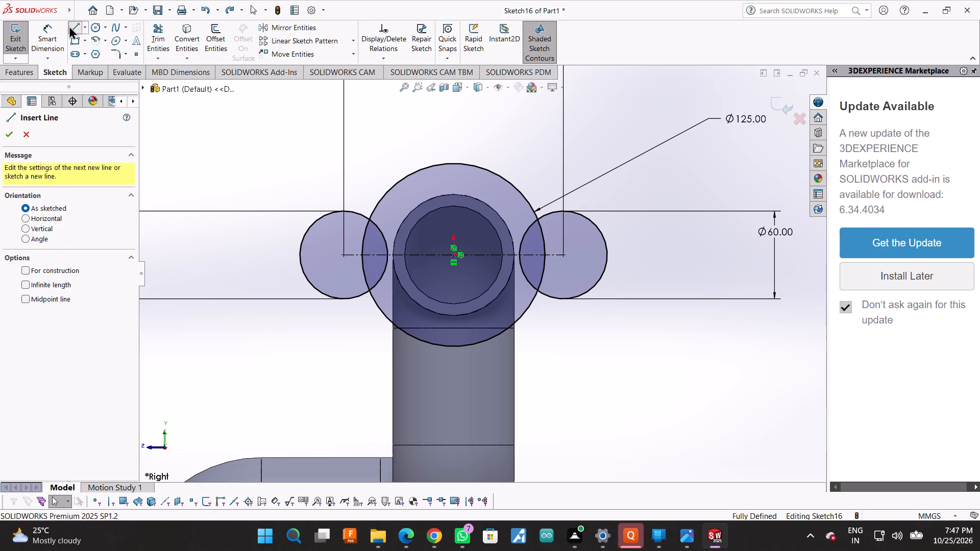
{"action": "scroll", "coordinate": [507, 148], "scroll_direction": "up", "scroll_amount": 3}
{"action": "scroll", "coordinate": [533, 167], "scroll_direction": "down", "scroll_amount": 2}
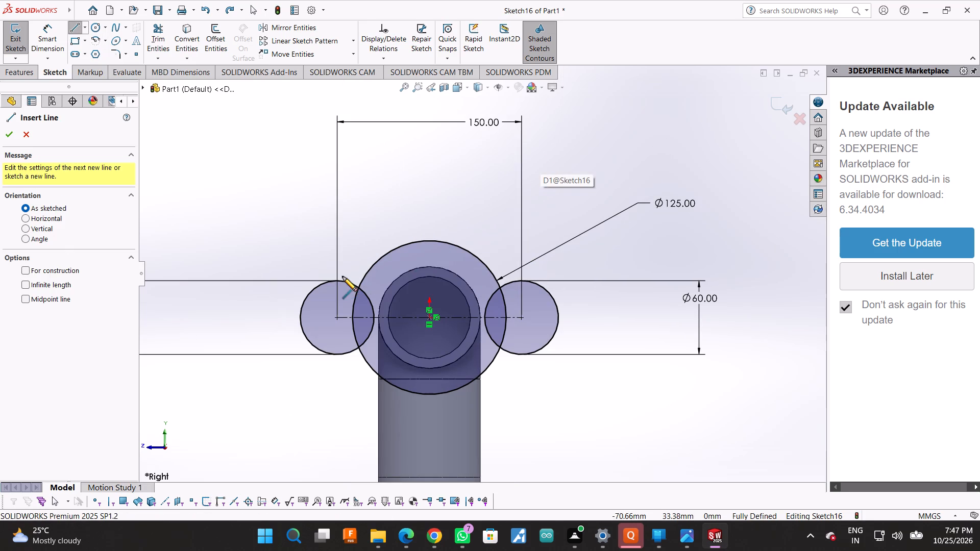
{"action": "double_click", "coordinate": [337, 279]}
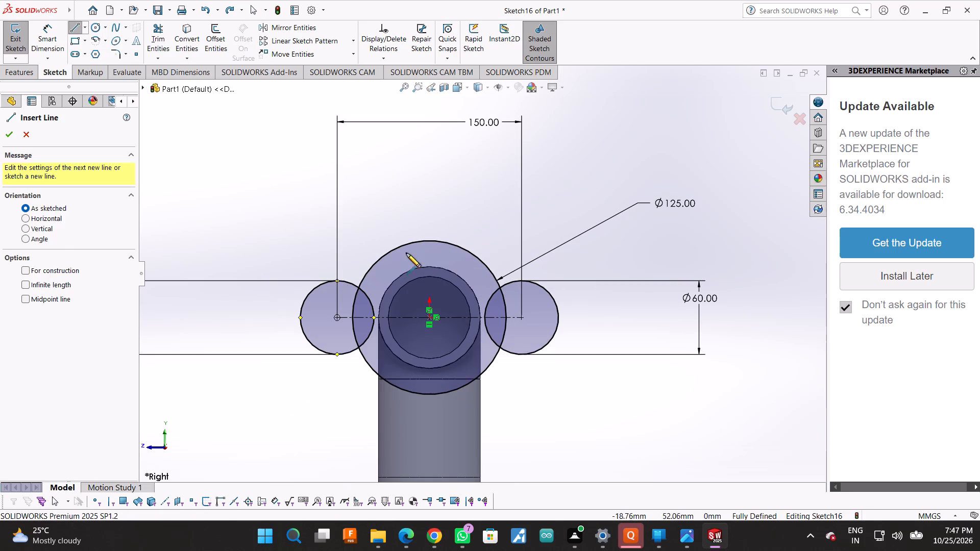
{"action": "left_click", "coordinate": [337, 280]}
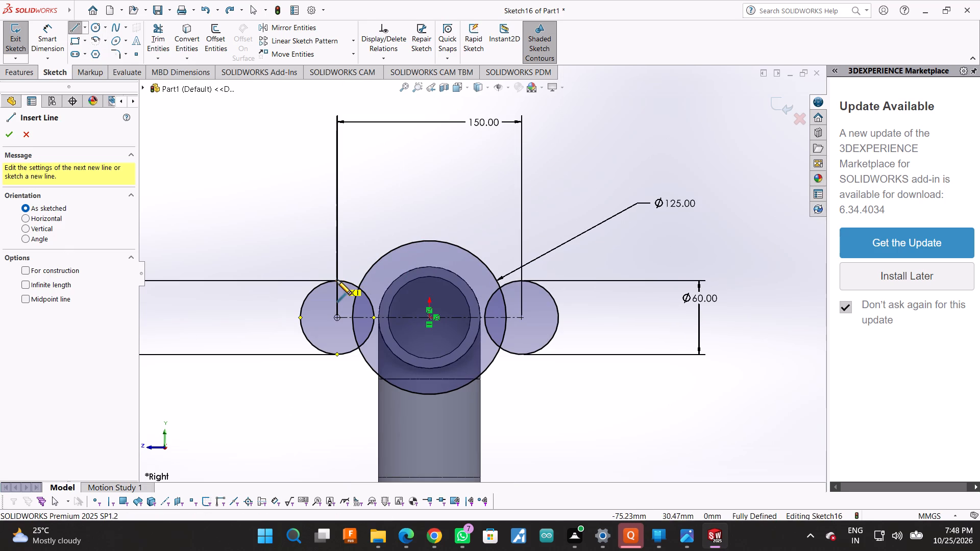
{"action": "left_click", "coordinate": [398, 244]}
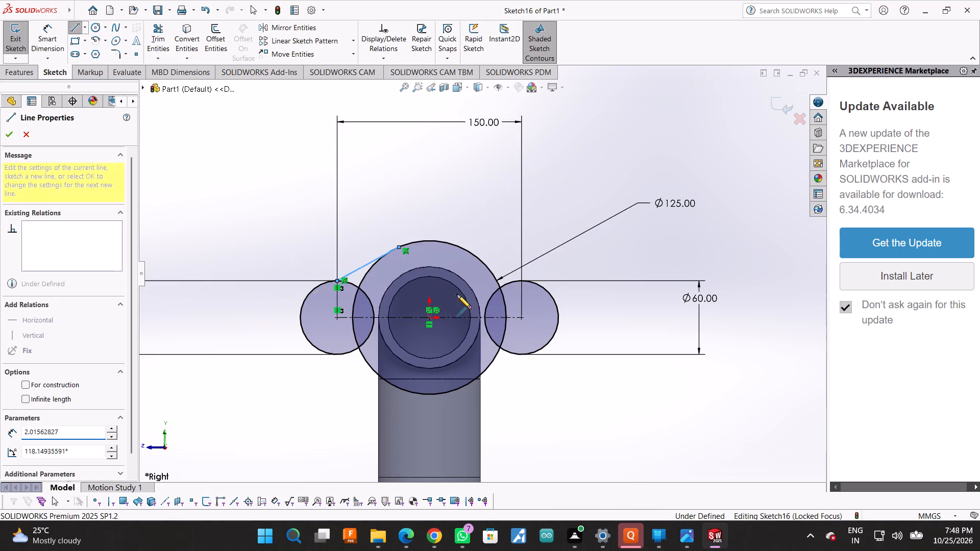
{"action": "key", "text": "Escape"}
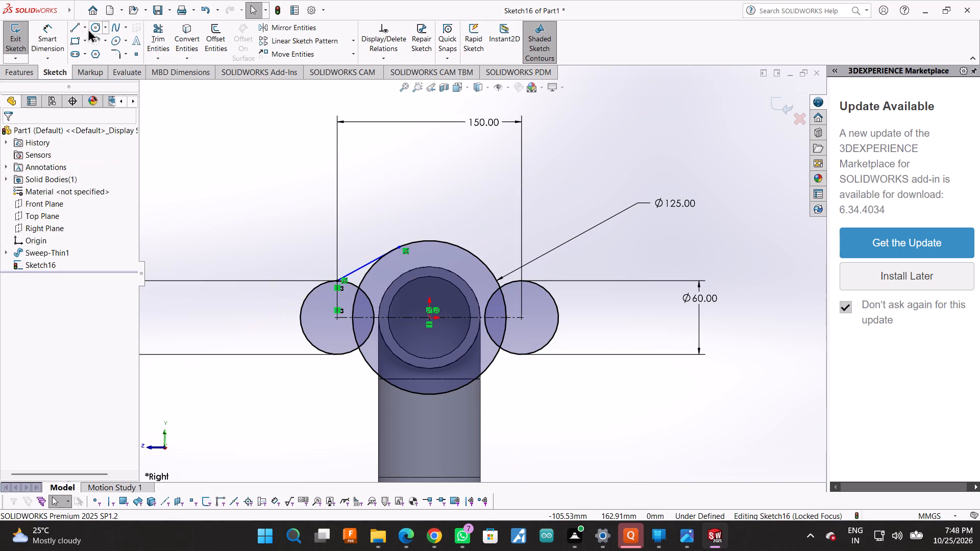
{"action": "left_click", "coordinate": [72, 26]}
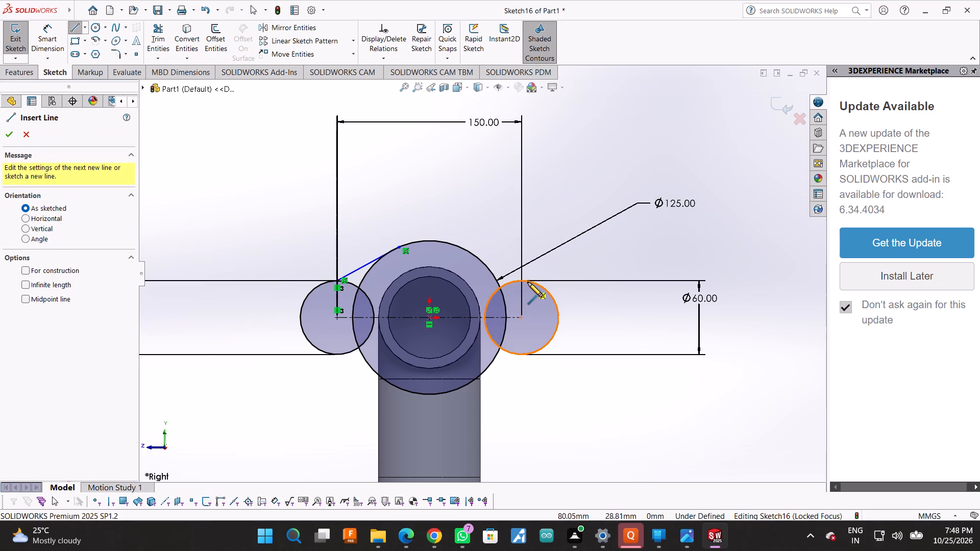
{"action": "left_click", "coordinate": [524, 280]}
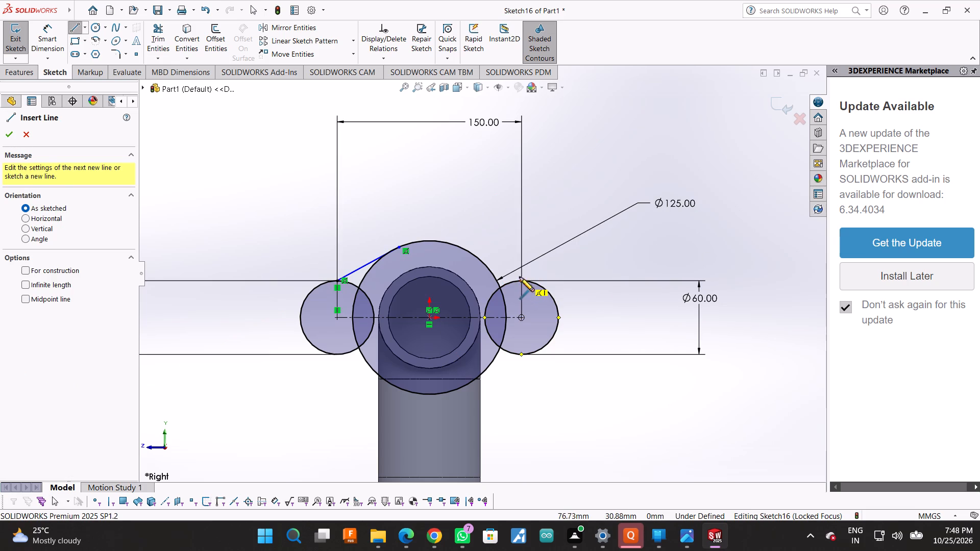
{"action": "left_click", "coordinate": [453, 244]}
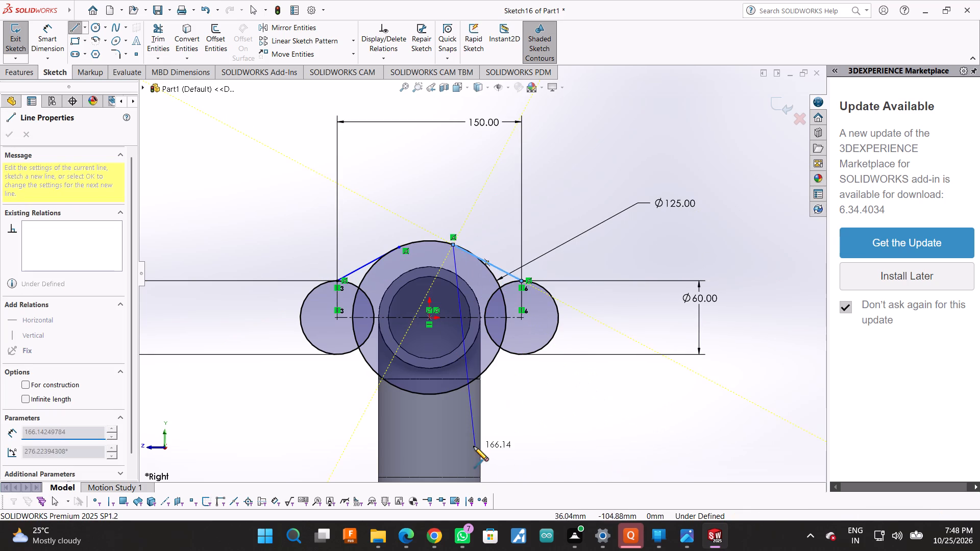
{"action": "key", "text": "Escape"}
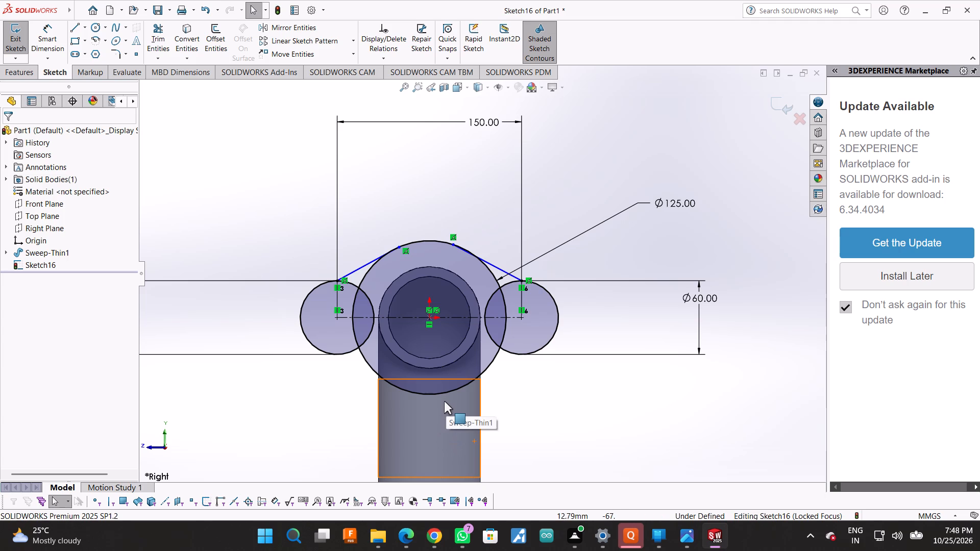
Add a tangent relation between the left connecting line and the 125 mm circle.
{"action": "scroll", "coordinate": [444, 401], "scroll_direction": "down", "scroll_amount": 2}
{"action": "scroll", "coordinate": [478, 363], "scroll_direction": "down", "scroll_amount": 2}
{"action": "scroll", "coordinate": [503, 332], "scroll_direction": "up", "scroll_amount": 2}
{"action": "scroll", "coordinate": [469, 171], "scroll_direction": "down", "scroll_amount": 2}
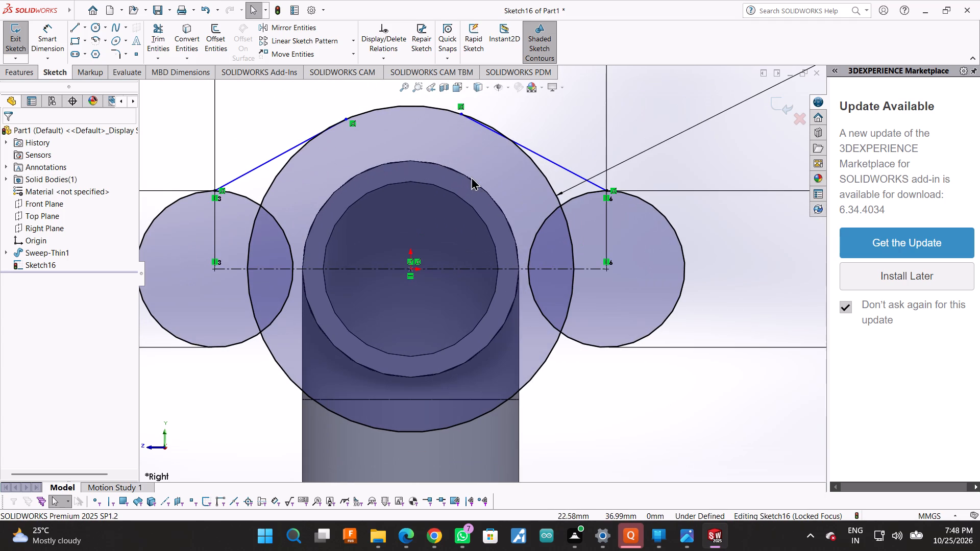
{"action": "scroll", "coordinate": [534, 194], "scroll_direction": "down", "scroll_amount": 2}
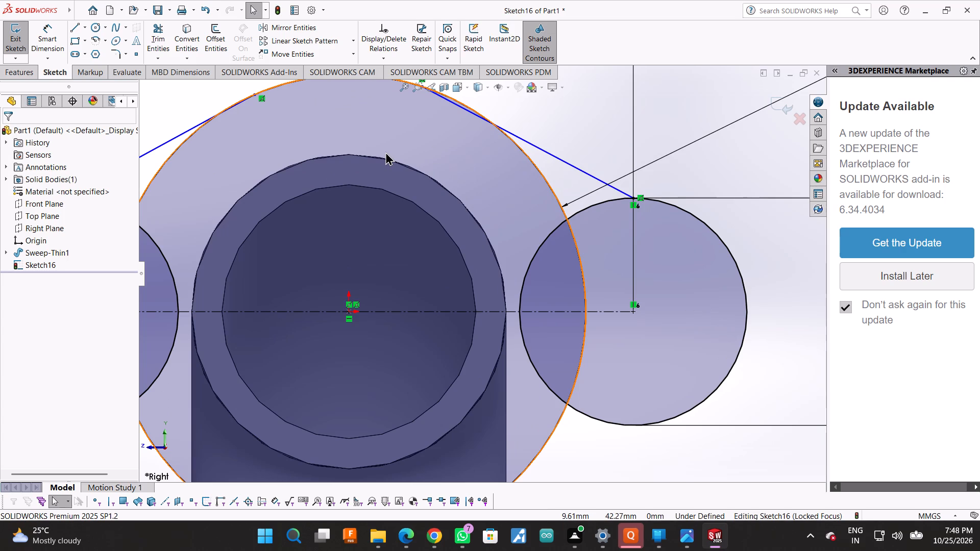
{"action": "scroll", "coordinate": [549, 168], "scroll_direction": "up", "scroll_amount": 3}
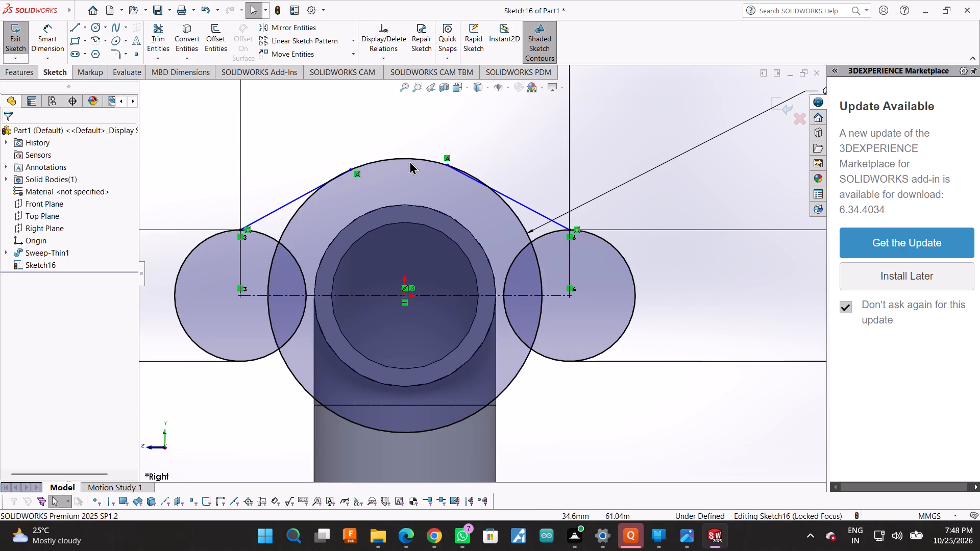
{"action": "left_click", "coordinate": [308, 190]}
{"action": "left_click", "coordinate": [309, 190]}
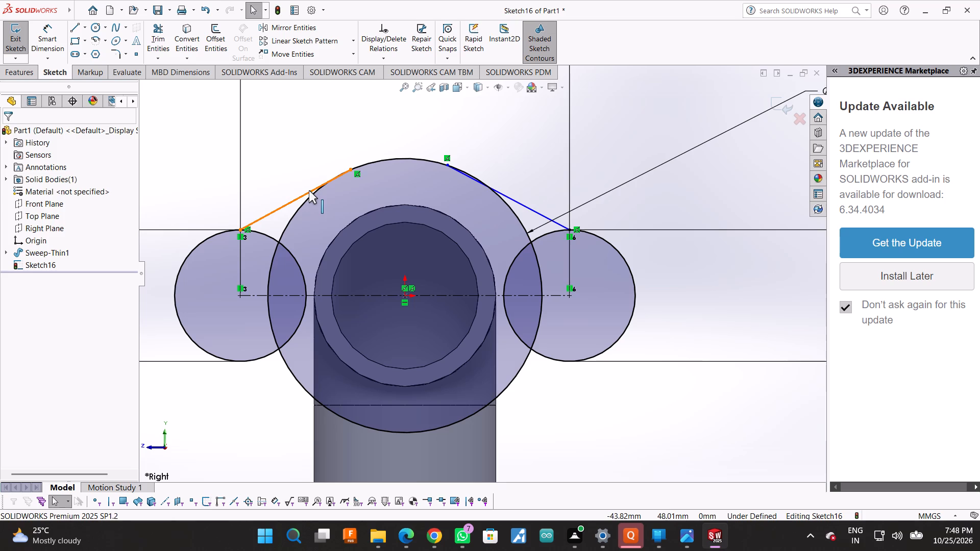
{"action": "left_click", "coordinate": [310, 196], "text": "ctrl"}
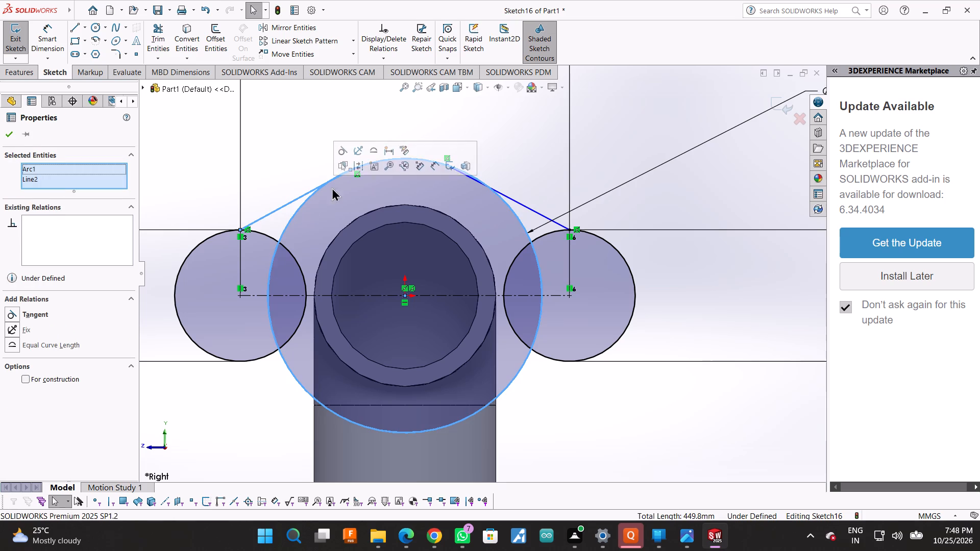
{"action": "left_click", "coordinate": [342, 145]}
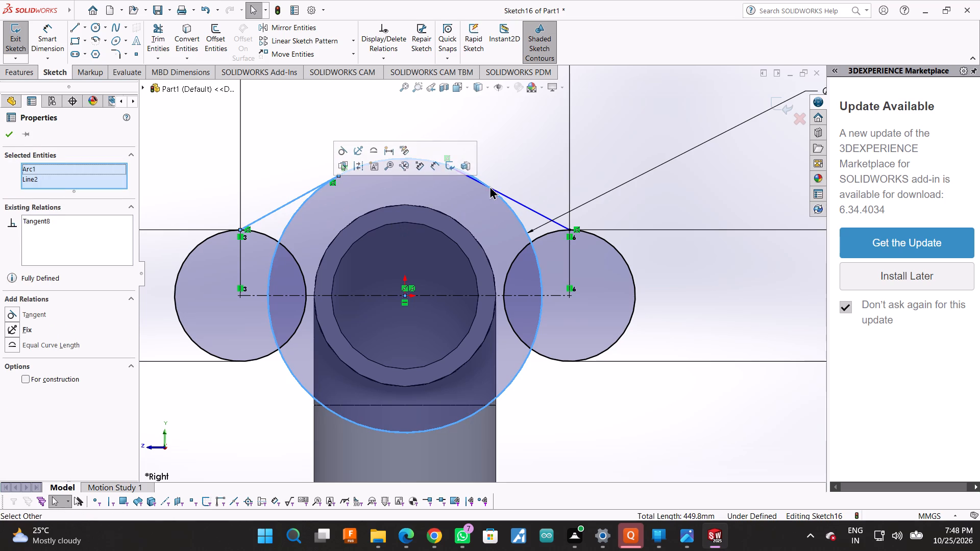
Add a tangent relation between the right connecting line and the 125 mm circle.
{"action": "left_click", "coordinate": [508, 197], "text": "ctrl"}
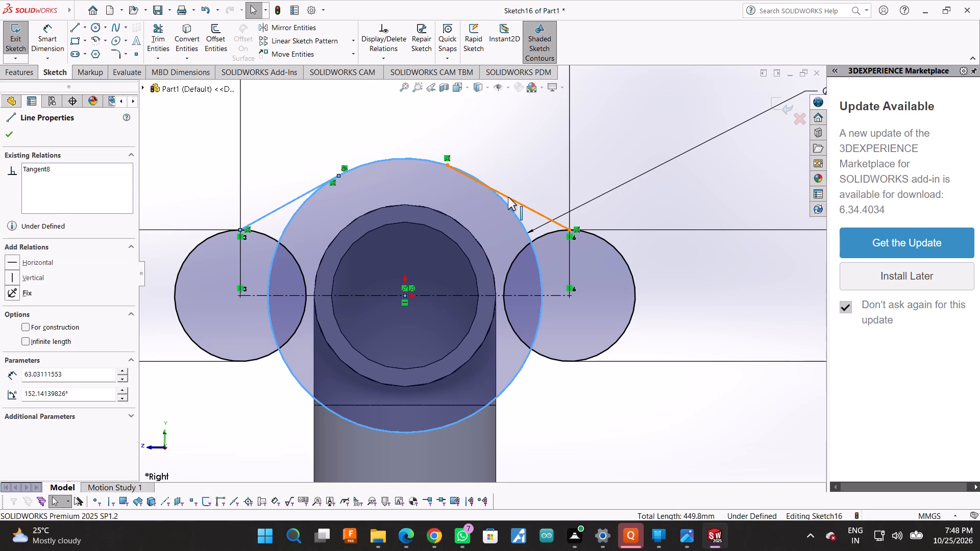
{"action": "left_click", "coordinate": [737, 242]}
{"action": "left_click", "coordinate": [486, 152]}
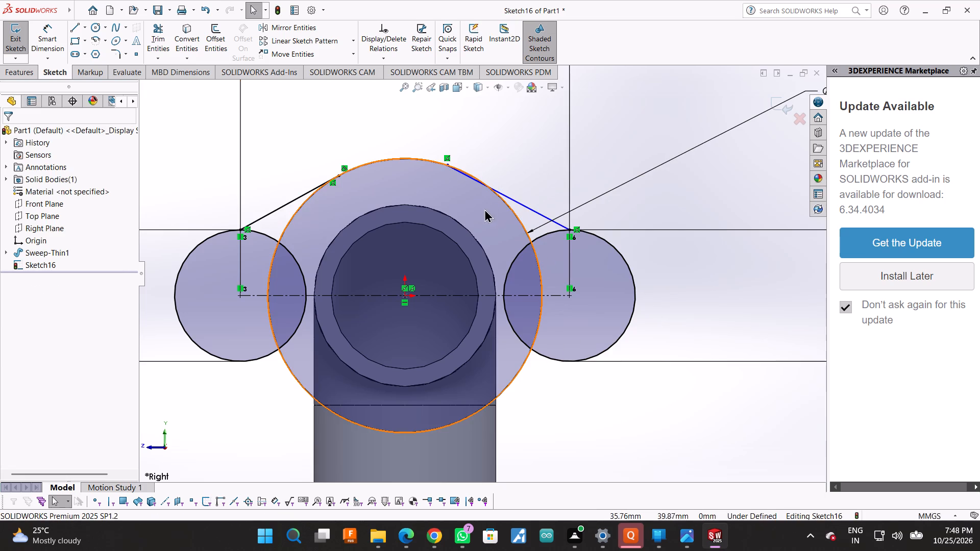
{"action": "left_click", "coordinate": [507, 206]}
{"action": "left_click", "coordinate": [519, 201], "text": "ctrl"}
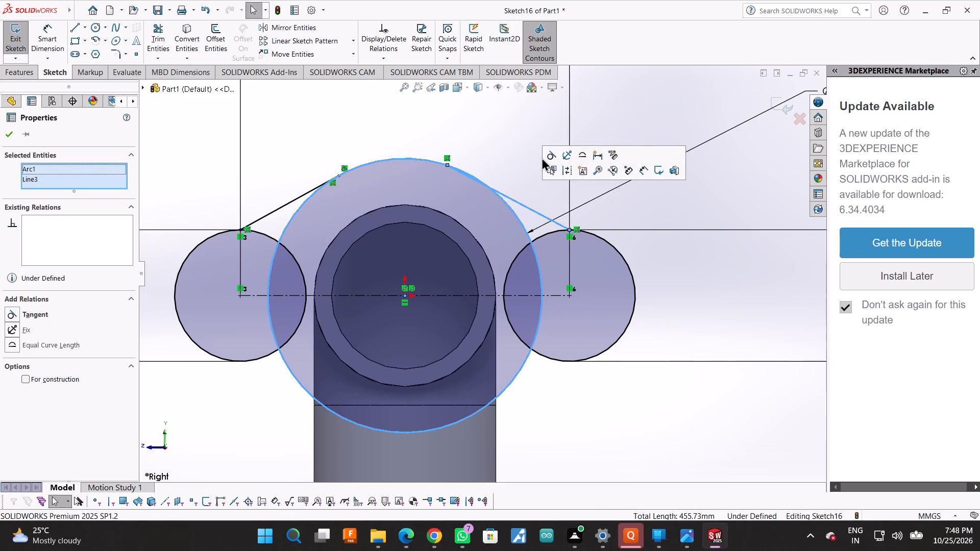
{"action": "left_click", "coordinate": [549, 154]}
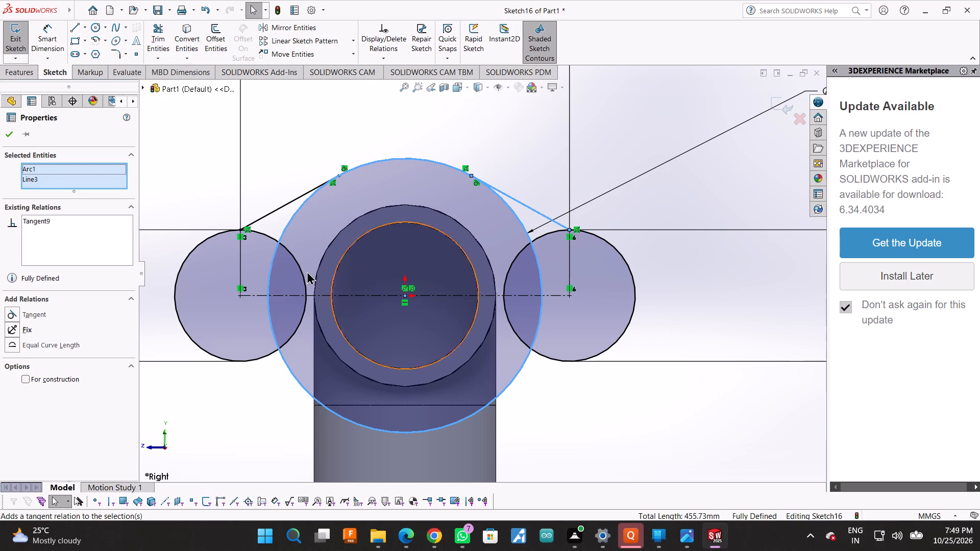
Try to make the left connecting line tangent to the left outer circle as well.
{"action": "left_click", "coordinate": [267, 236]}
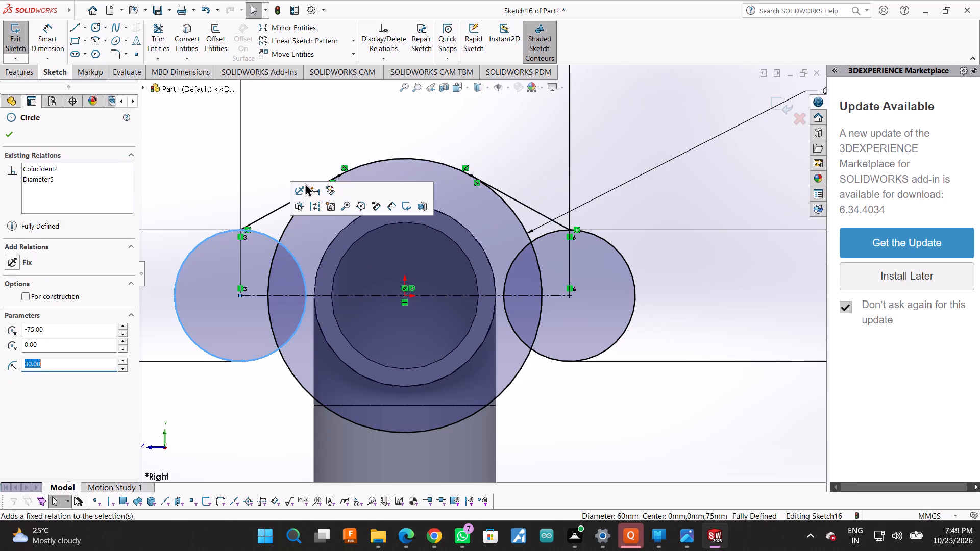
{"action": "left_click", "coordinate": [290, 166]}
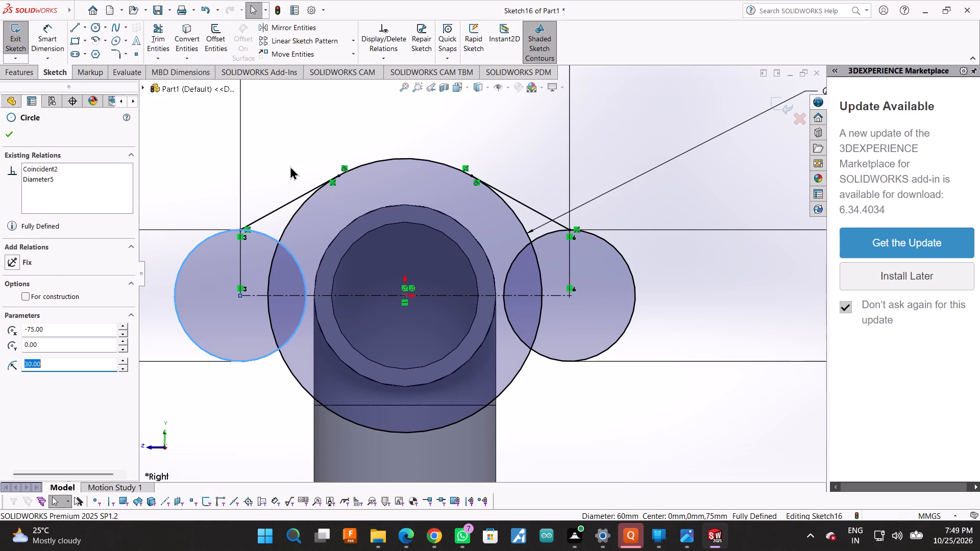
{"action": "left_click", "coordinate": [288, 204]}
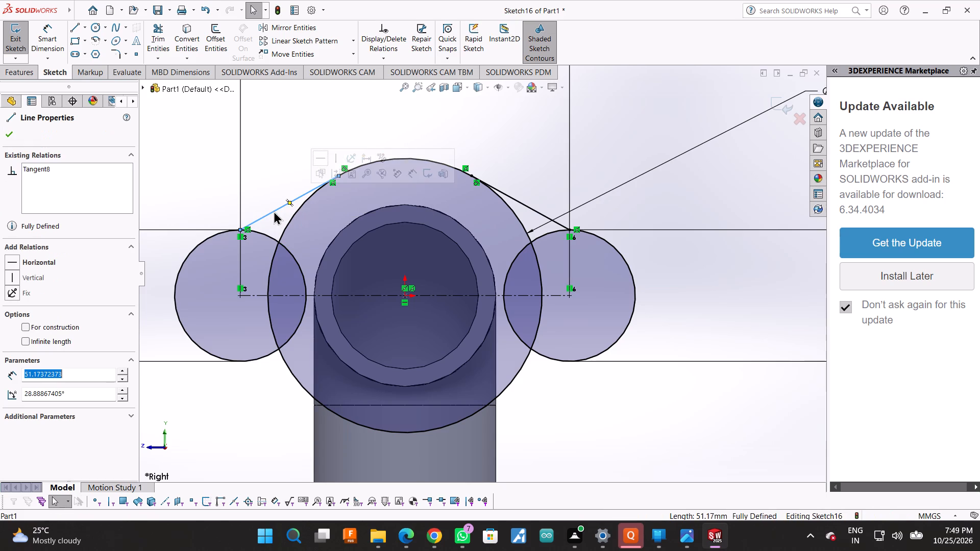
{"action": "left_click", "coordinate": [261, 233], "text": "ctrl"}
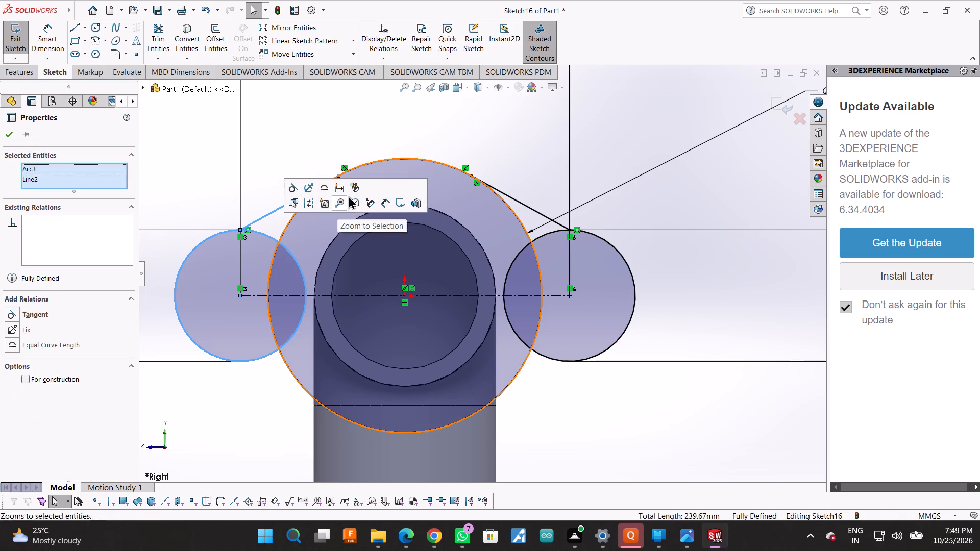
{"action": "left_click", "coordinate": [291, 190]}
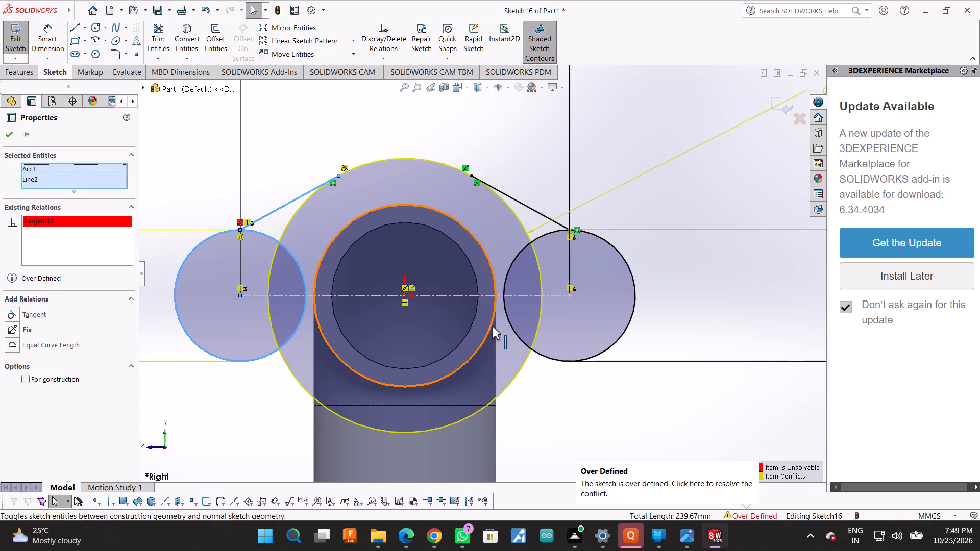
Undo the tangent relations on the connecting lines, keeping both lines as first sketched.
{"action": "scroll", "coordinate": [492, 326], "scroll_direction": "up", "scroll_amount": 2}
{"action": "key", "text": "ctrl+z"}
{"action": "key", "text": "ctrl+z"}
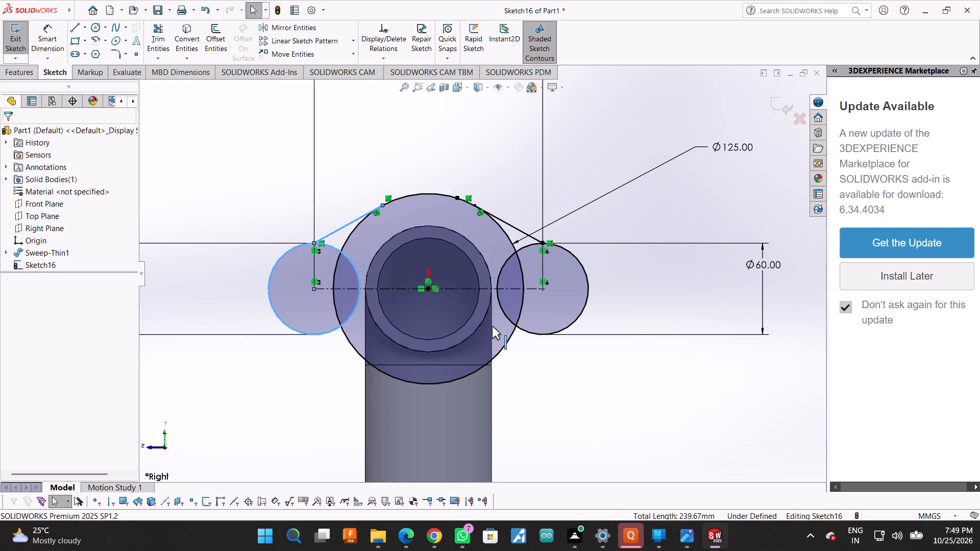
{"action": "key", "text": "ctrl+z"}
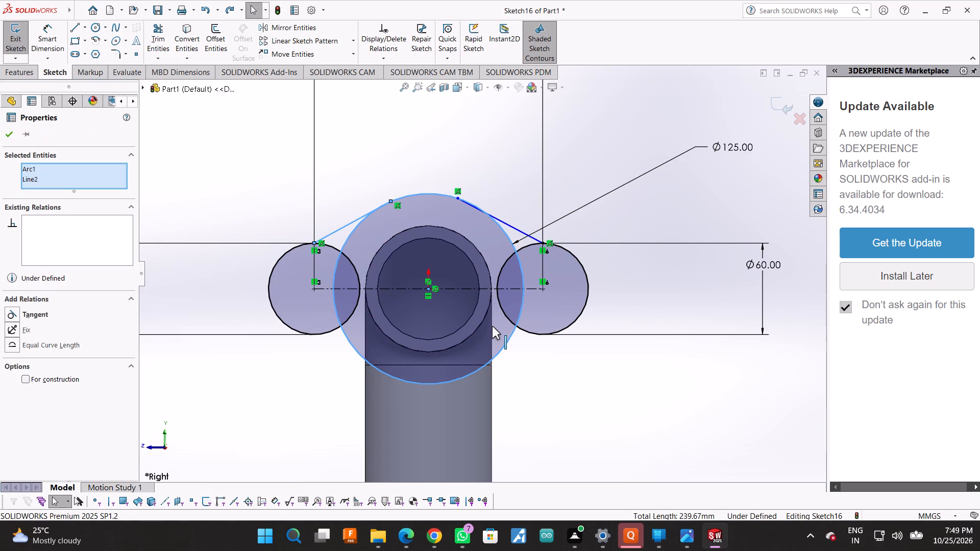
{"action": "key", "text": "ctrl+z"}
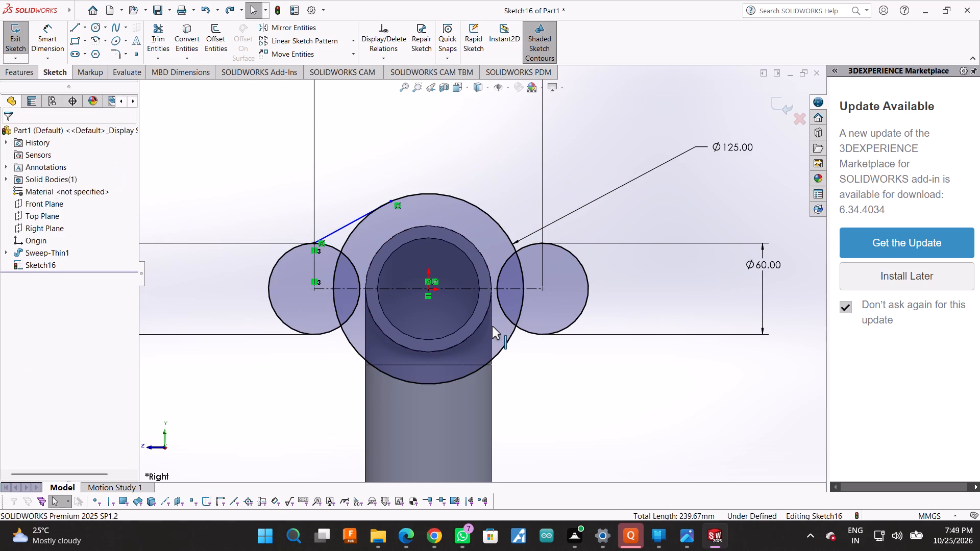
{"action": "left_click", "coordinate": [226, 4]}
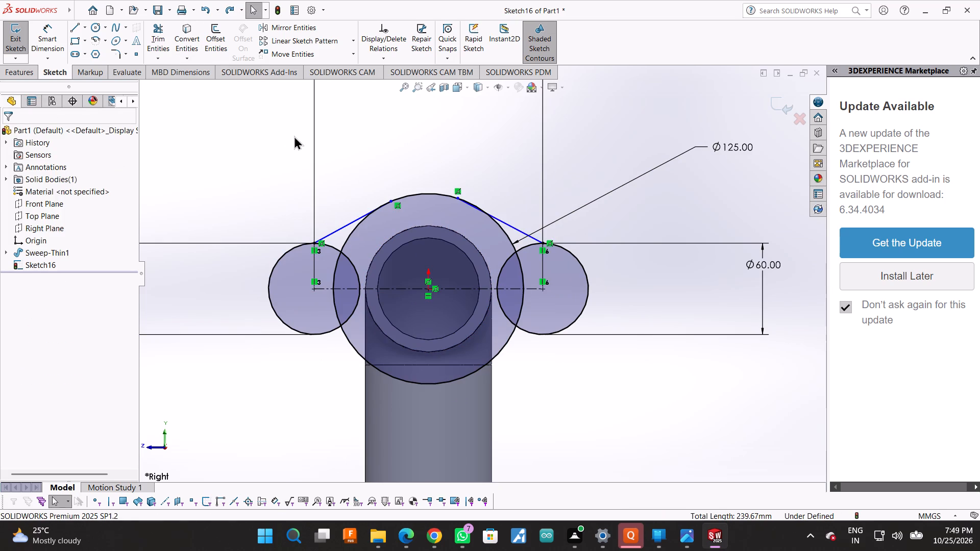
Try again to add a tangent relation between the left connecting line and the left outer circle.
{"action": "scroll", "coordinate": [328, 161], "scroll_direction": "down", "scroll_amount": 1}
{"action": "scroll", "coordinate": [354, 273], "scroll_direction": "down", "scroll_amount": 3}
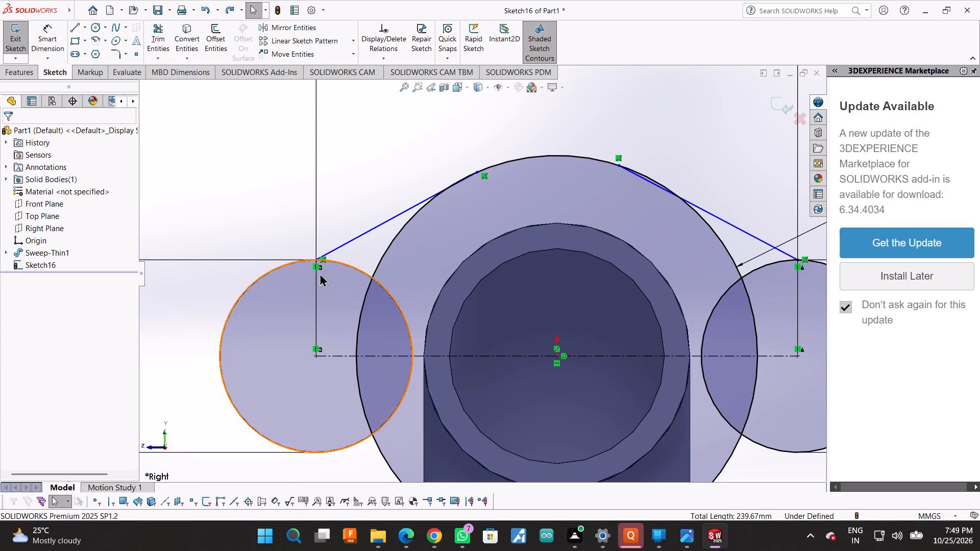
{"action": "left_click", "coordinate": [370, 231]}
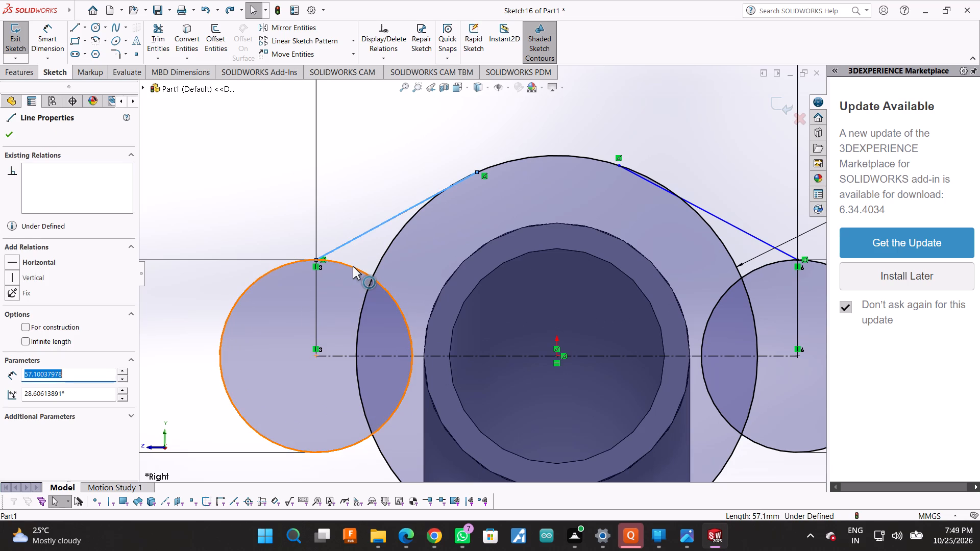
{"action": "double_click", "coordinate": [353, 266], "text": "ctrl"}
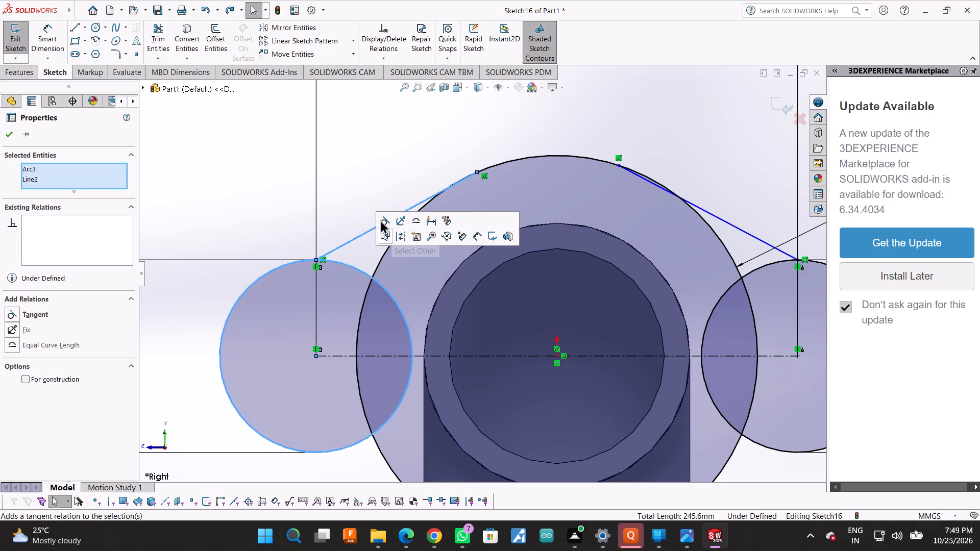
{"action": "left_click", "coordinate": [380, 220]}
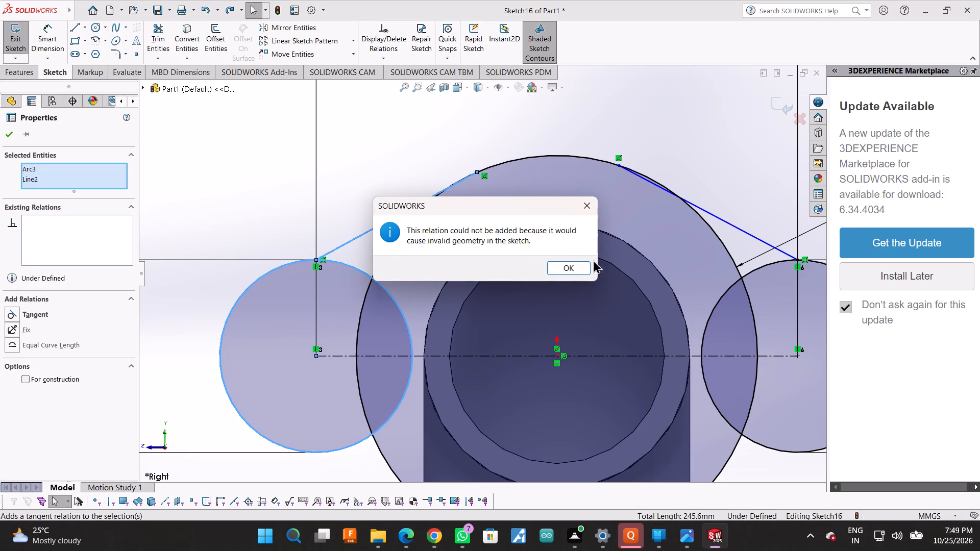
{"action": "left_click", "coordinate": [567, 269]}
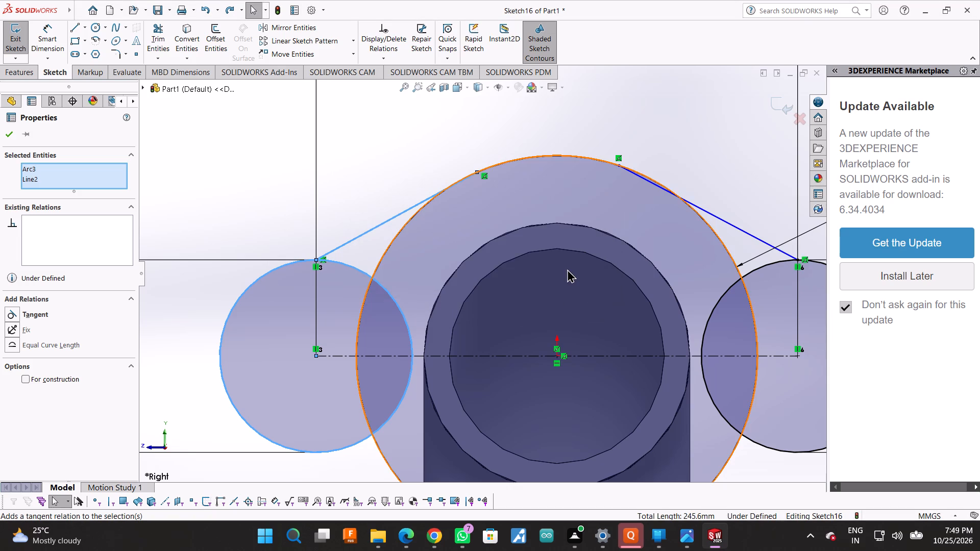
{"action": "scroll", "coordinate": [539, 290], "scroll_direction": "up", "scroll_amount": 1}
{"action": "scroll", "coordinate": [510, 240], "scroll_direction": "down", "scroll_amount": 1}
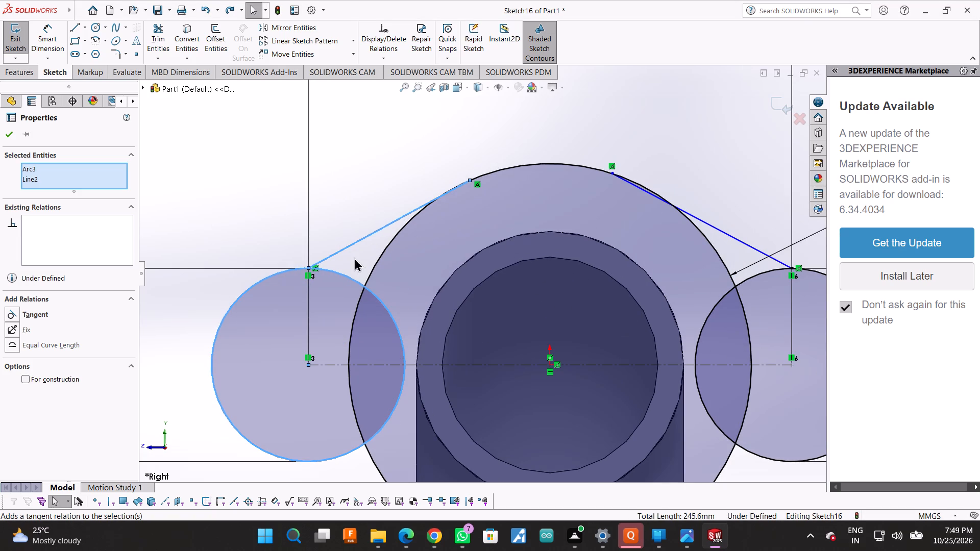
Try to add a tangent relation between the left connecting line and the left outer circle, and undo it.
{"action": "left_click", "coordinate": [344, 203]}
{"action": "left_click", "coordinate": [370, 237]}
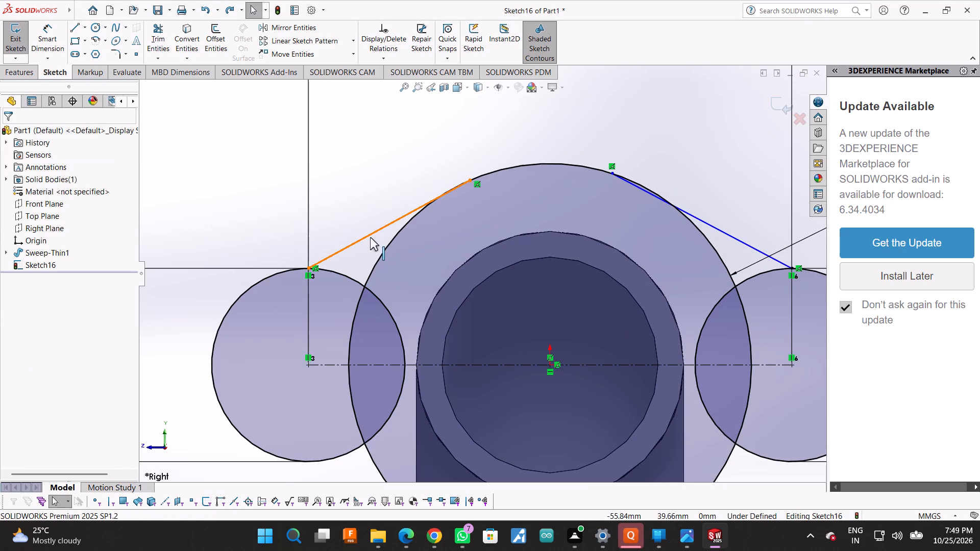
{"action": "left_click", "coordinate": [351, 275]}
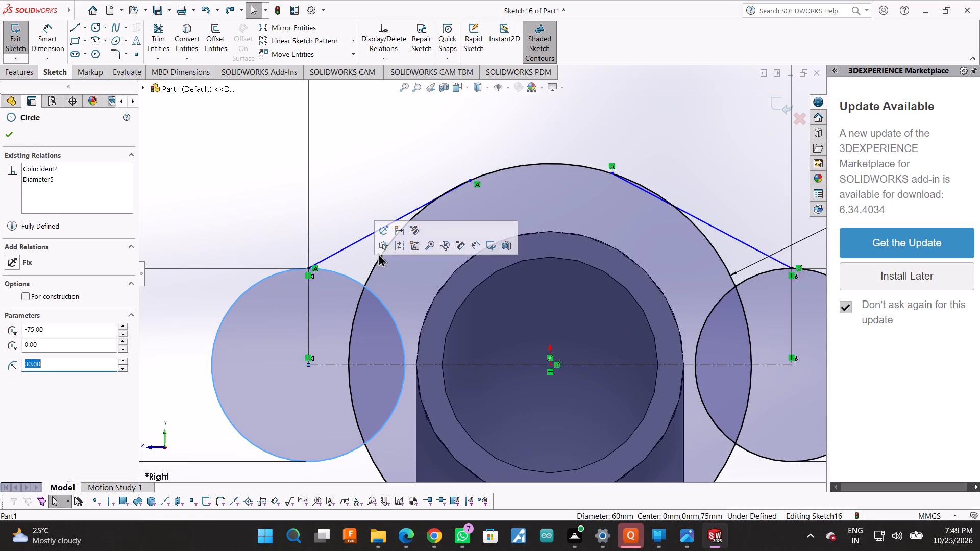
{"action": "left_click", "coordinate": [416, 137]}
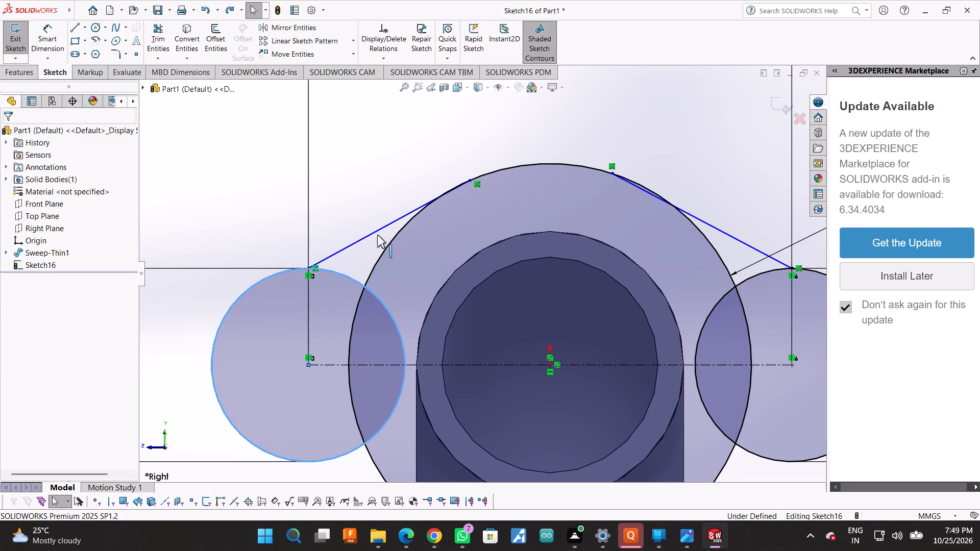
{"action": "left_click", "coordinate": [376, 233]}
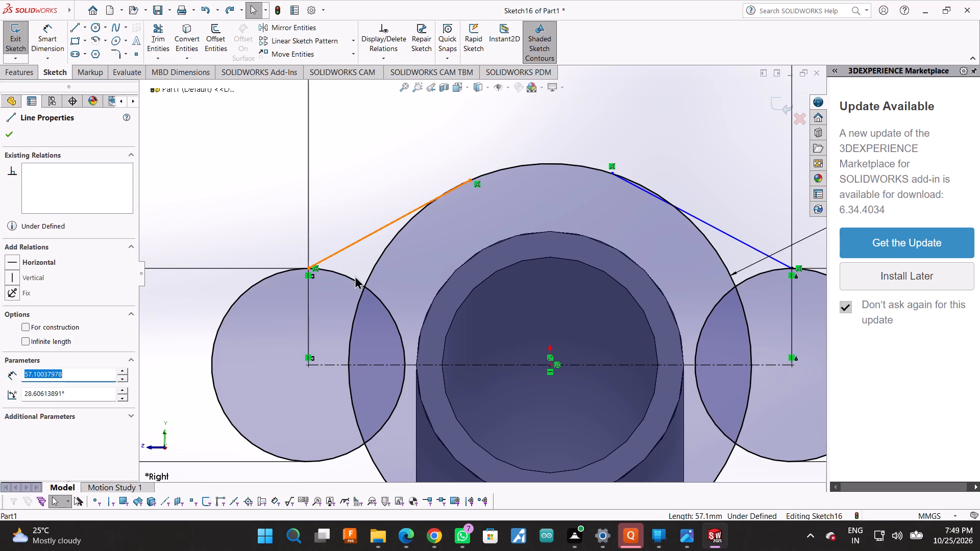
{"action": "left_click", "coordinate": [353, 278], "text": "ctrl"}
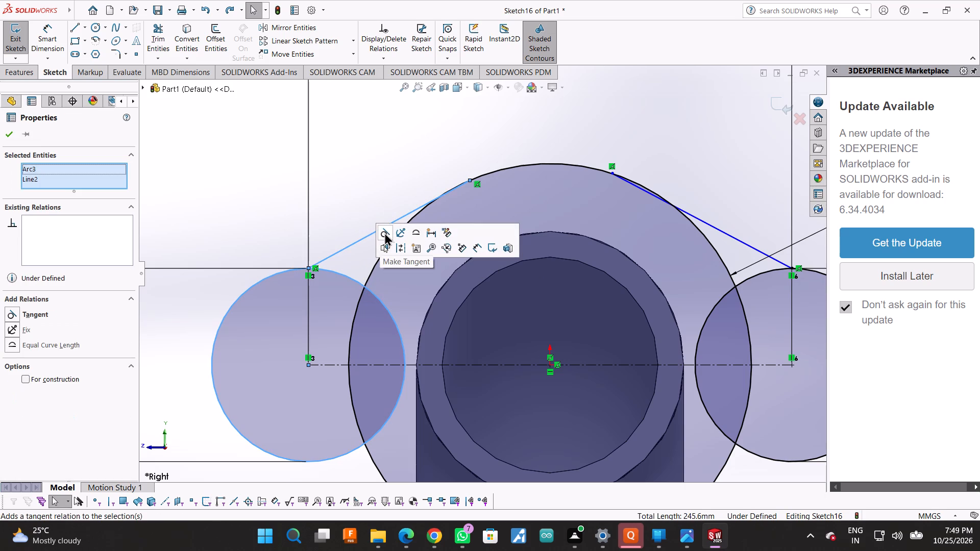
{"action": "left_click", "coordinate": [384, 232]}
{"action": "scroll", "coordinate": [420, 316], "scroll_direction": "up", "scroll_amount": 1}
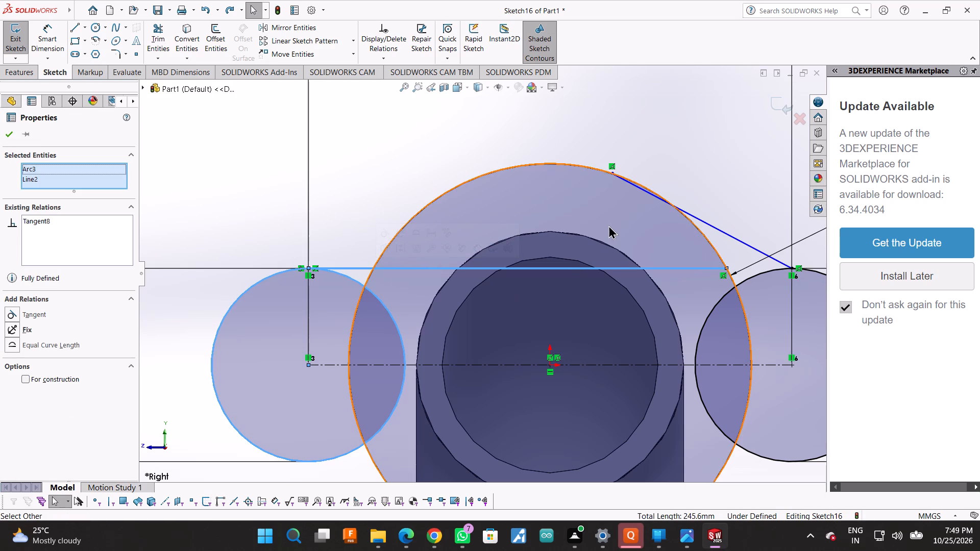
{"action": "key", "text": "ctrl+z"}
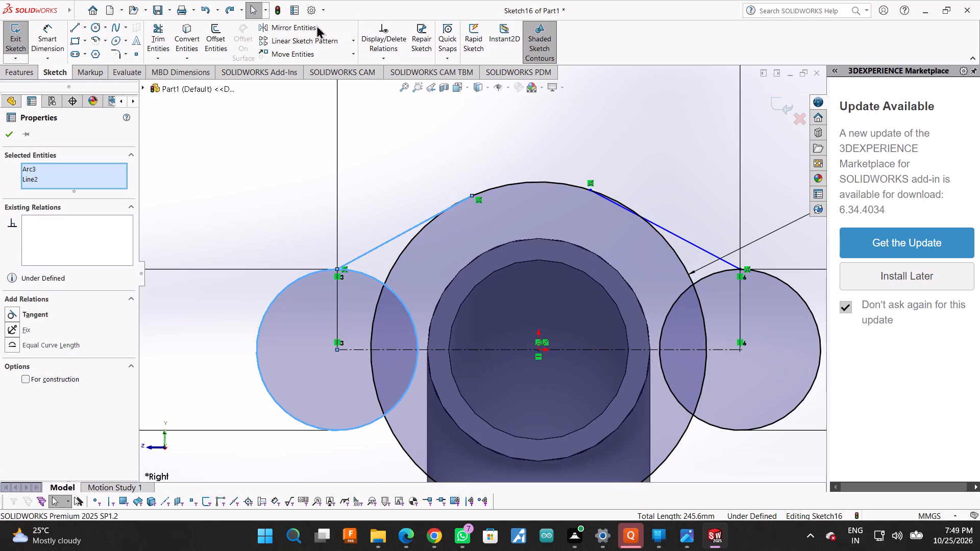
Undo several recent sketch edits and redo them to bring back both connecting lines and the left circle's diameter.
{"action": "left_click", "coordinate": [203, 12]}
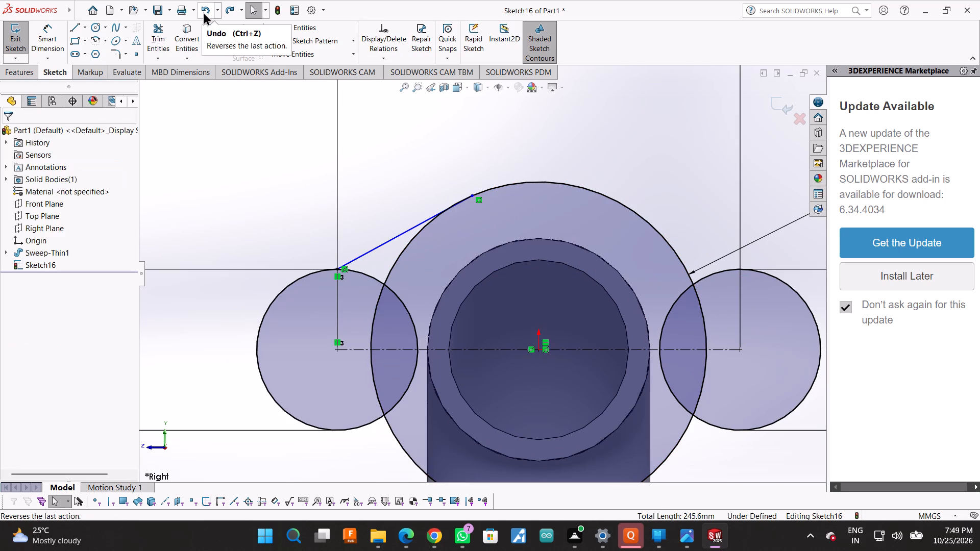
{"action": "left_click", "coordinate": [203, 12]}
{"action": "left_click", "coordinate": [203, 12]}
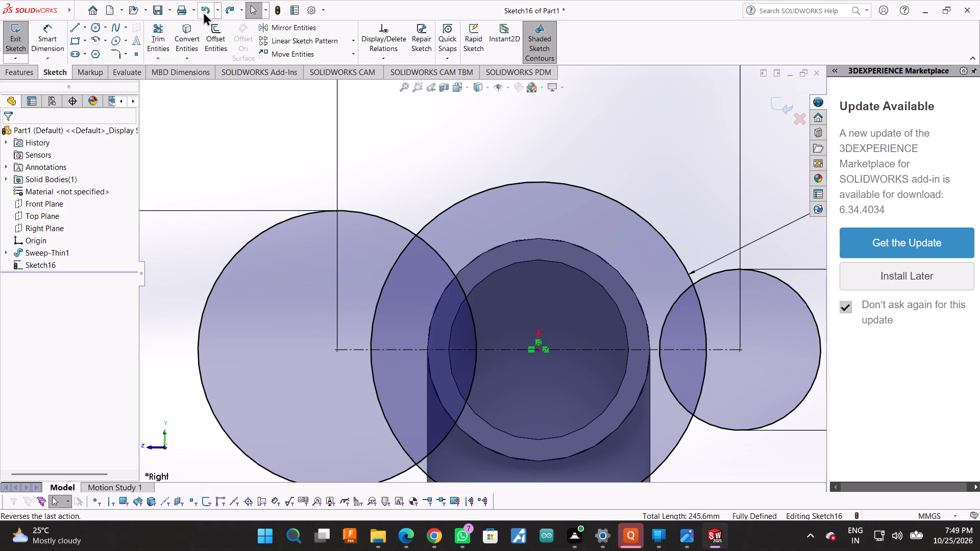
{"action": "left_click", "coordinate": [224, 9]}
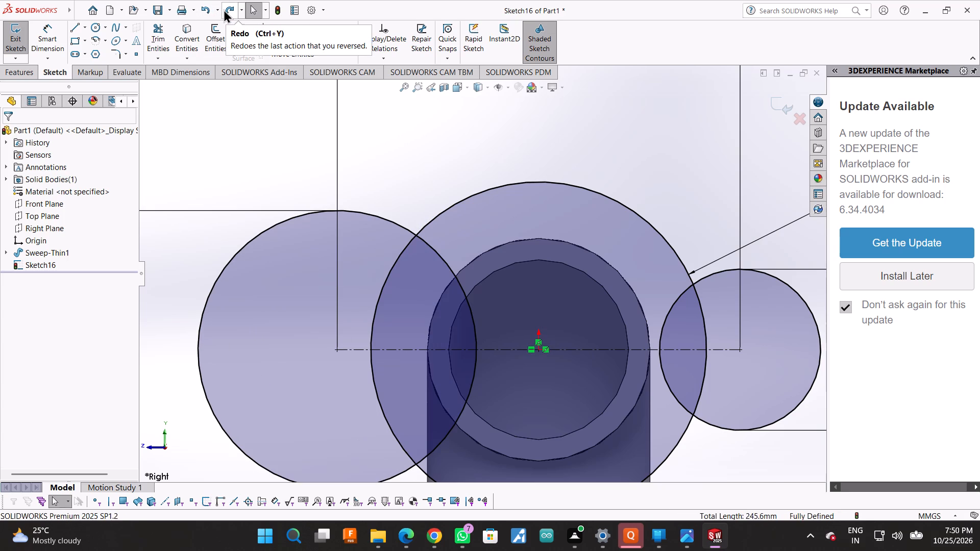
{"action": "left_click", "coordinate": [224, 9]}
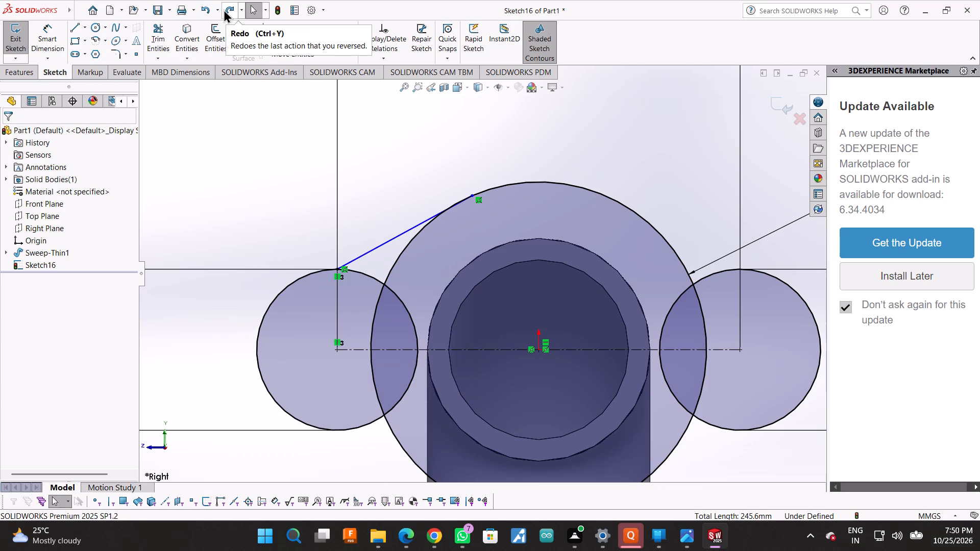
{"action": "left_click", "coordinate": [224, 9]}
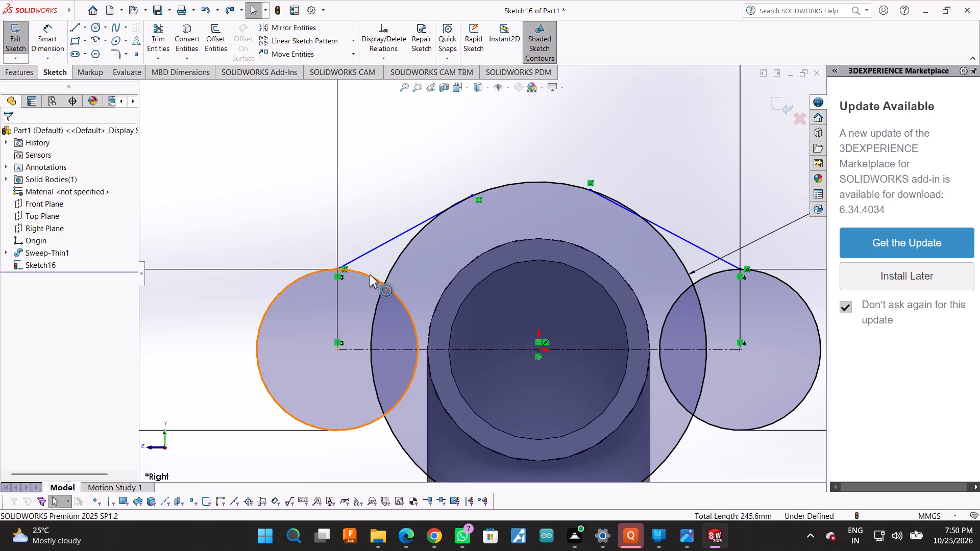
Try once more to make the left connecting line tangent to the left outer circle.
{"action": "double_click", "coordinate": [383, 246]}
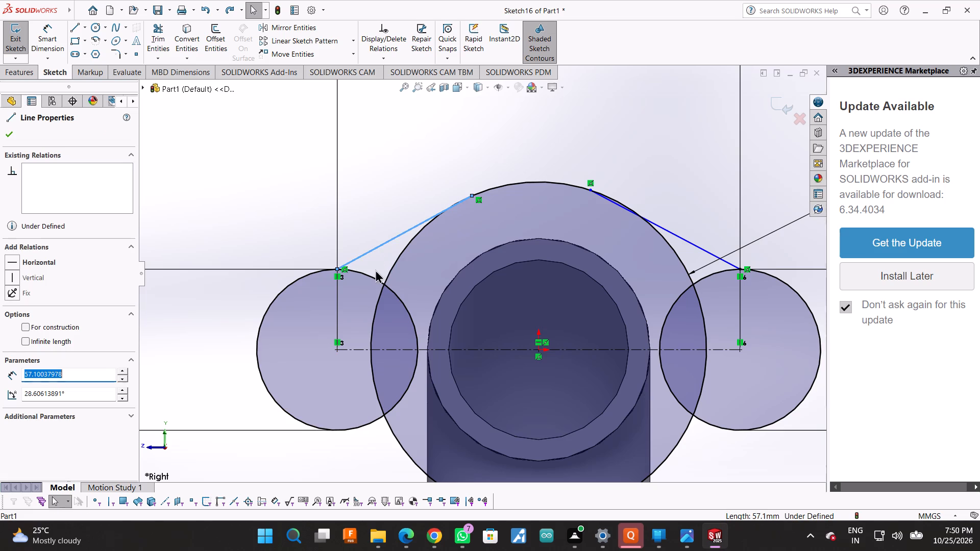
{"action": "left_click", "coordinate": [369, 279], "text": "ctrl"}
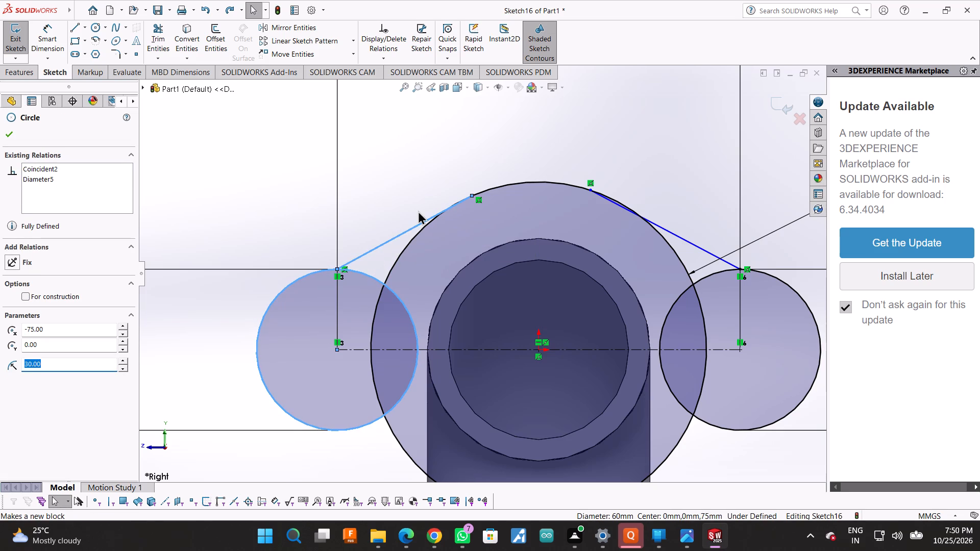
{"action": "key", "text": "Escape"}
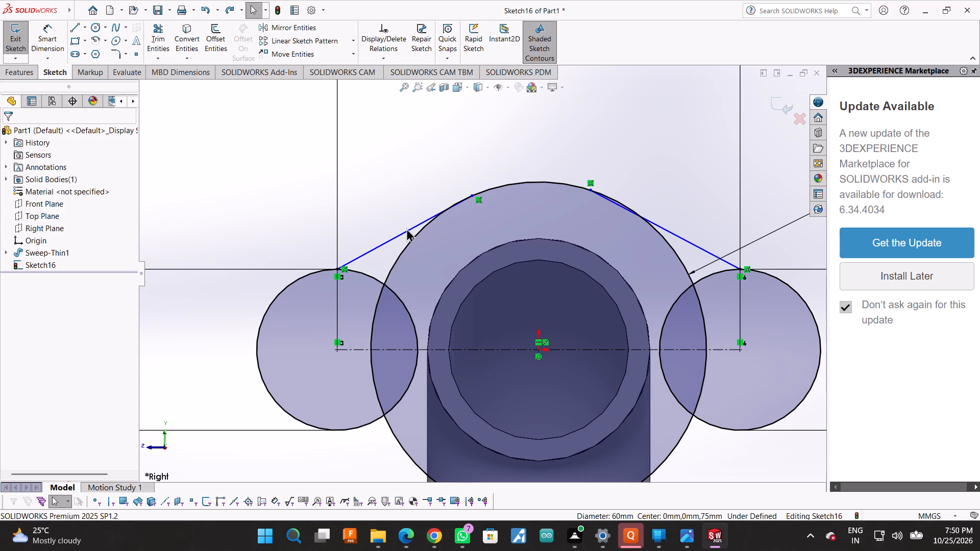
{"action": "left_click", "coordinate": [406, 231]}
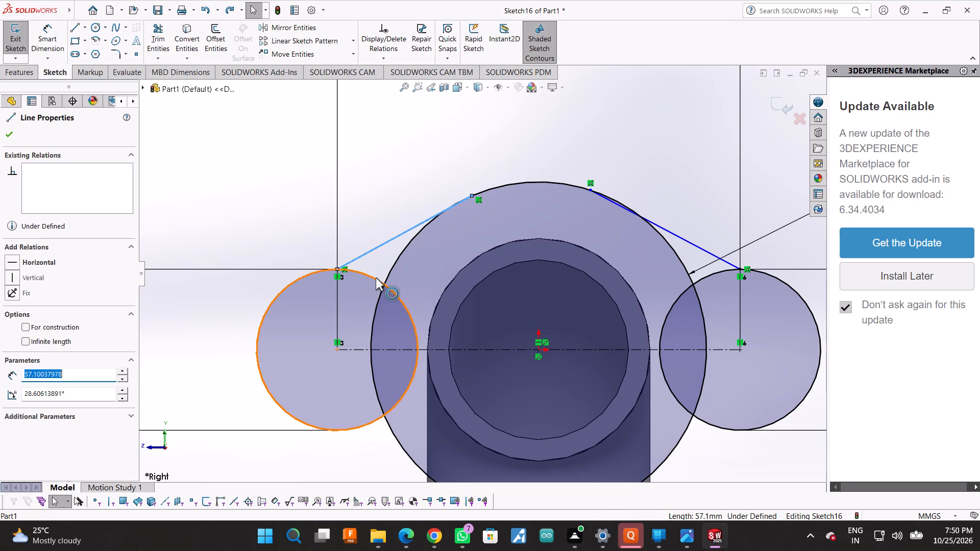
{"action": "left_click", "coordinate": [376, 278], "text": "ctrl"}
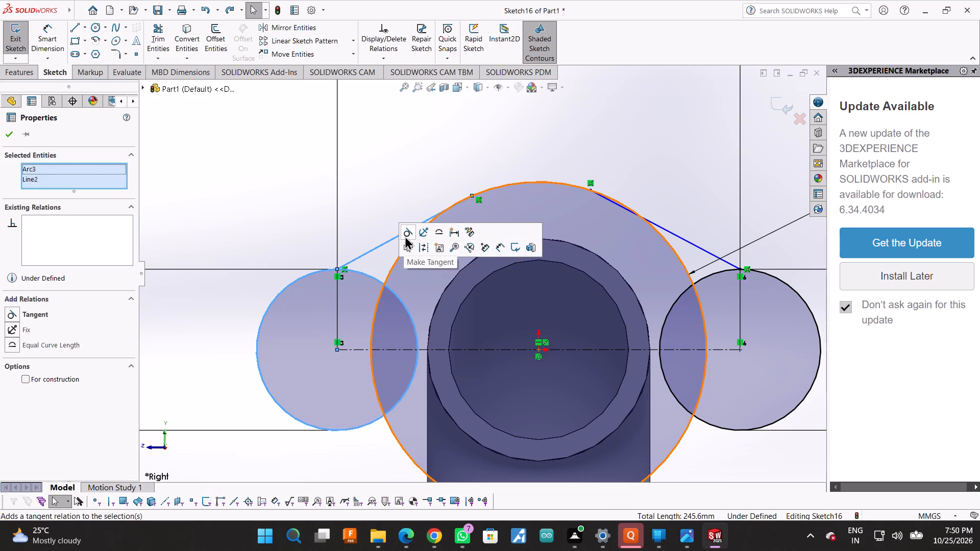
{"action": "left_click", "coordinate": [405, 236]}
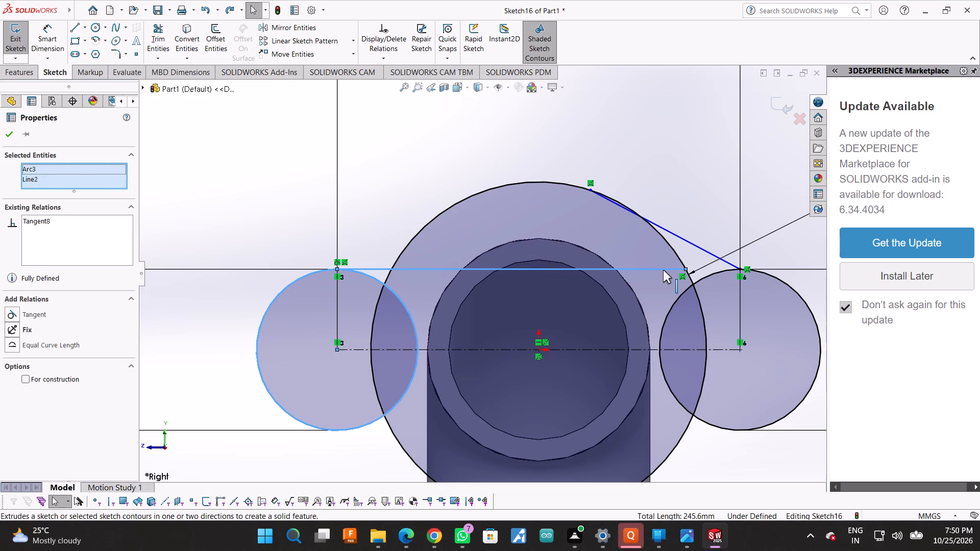
Undo the tangent relation and the sketching of both connecting lines.
{"action": "key", "text": "ctrl+z"}
{"action": "key", "text": "ctrl+z"}
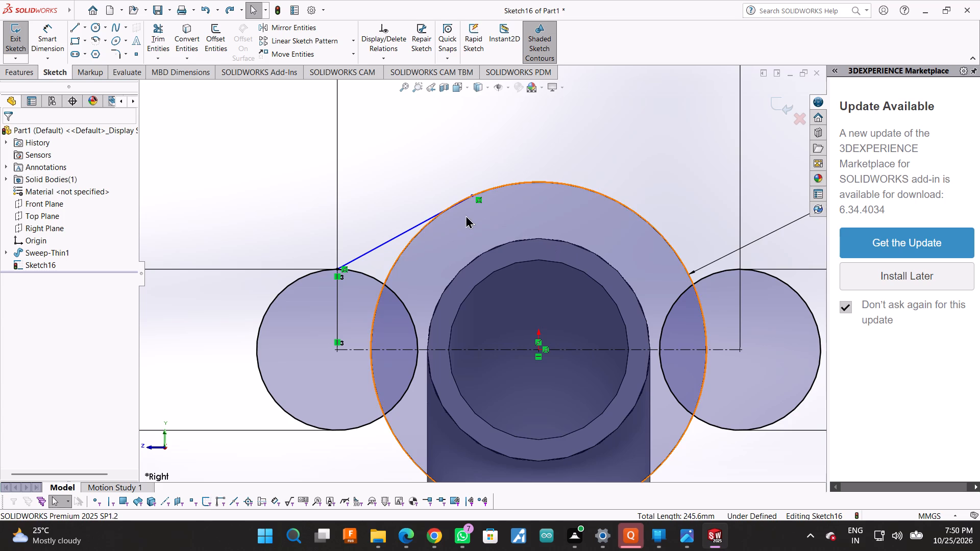
{"action": "left_click", "coordinate": [163, 23]}
{"action": "left_click_drag", "start_coordinate": [390, 204], "coordinate": [386, 222]}
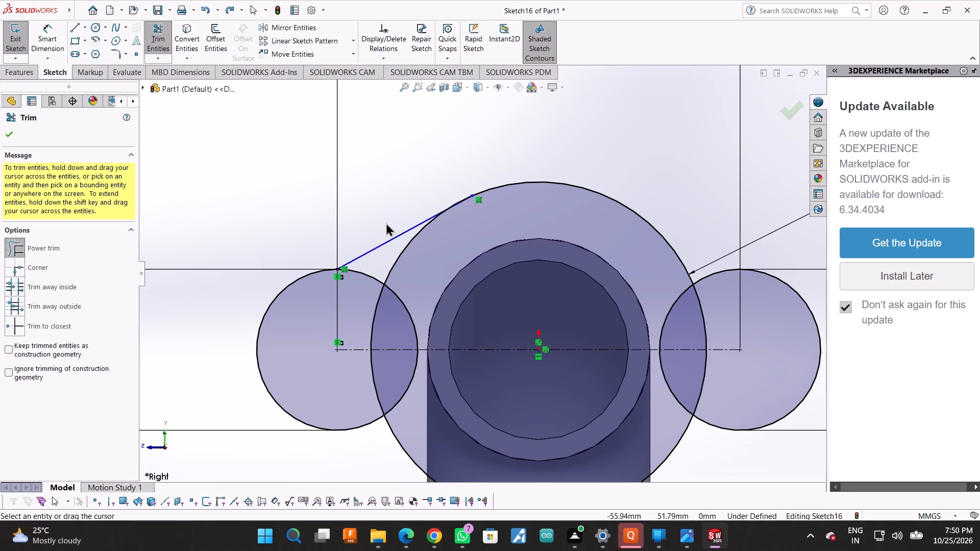
{"action": "left_click_drag", "start_coordinate": [386, 222], "coordinate": [386, 244]}
{"action": "key", "text": "ctrl+z"}
{"action": "key", "text": "ctrl+z"}
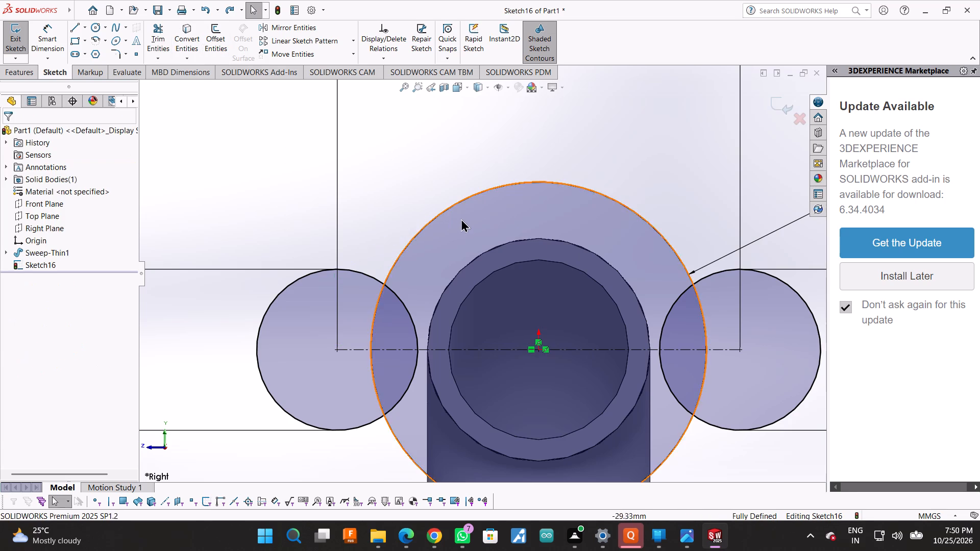
Sketch two upper connecting lines, each about 67.6 mm long, tangent to the left and right outer circles and the 125 mm circle.
{"action": "left_click", "coordinate": [81, 28]}
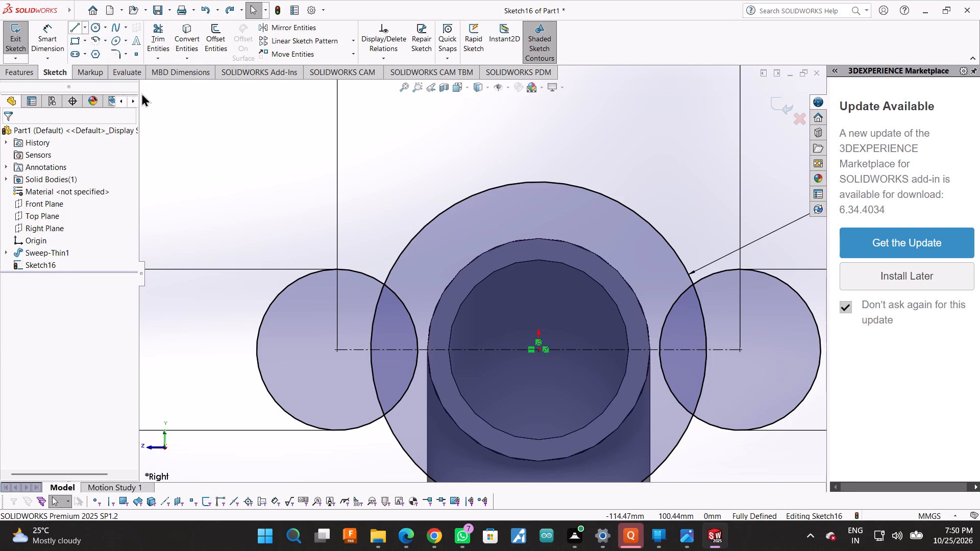
{"action": "left_click", "coordinate": [344, 268]}
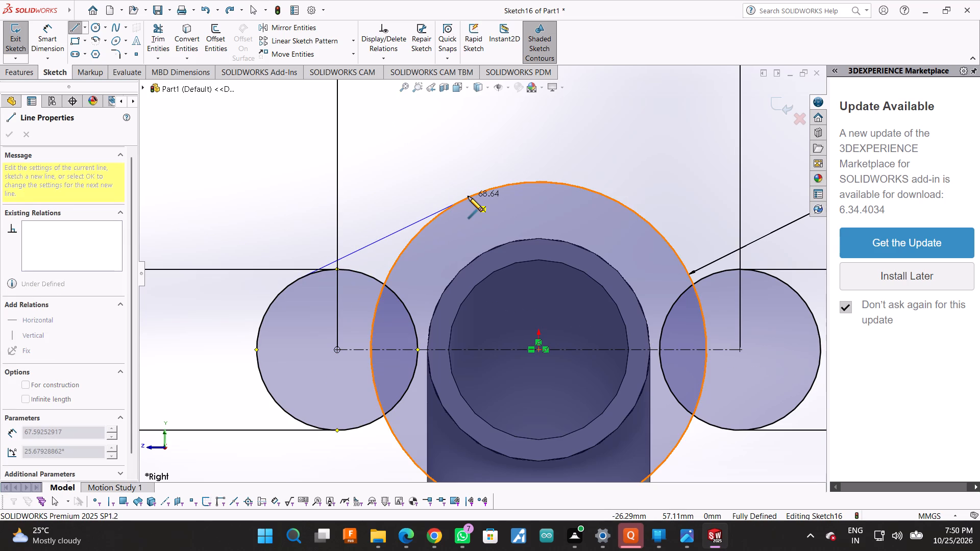
{"action": "left_click", "coordinate": [494, 187]}
{"action": "key", "text": "Escape"}
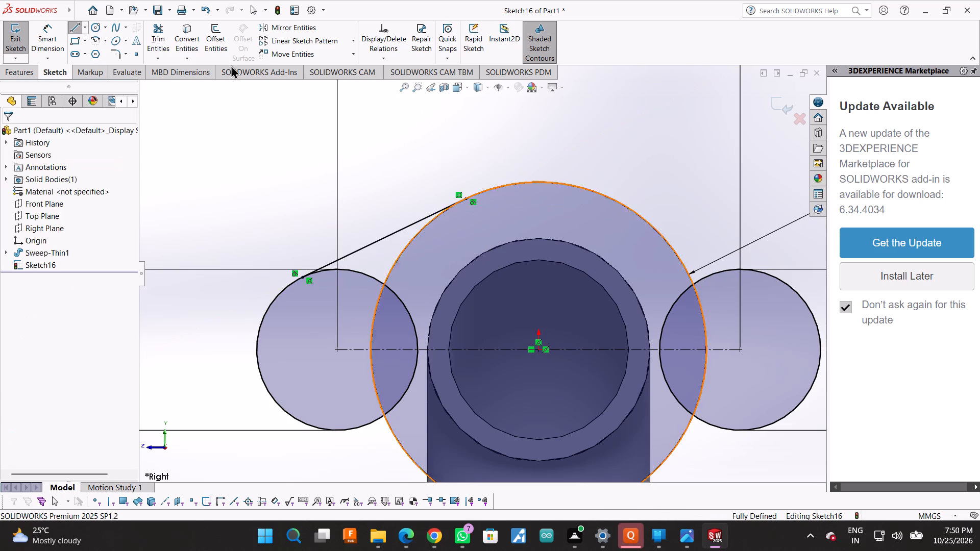
{"action": "left_click", "coordinate": [76, 27]}
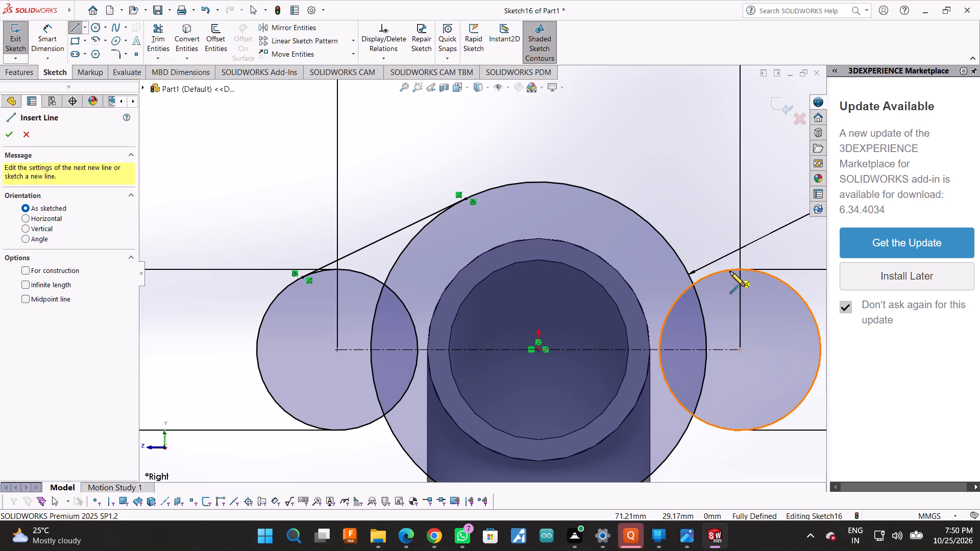
{"action": "left_click", "coordinate": [762, 272]}
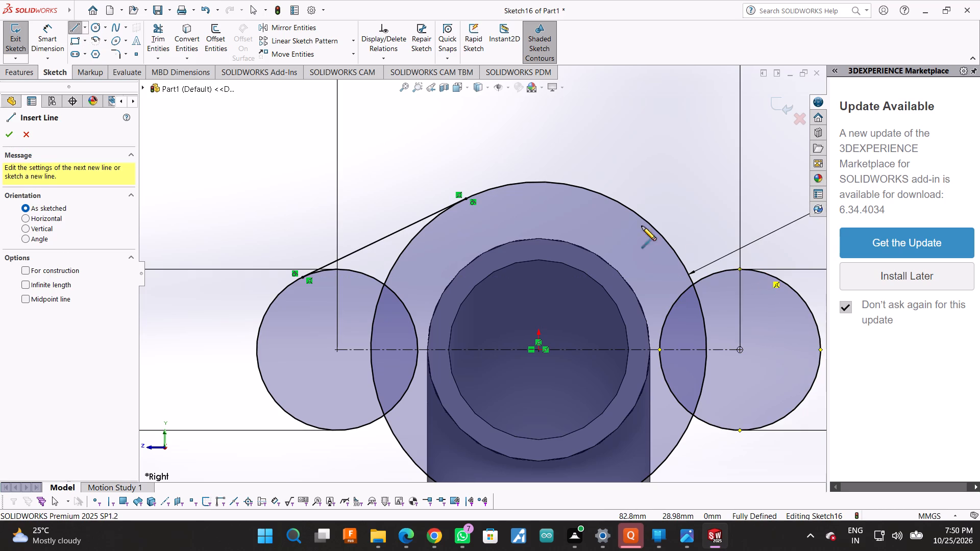
{"action": "left_click", "coordinate": [592, 190]}
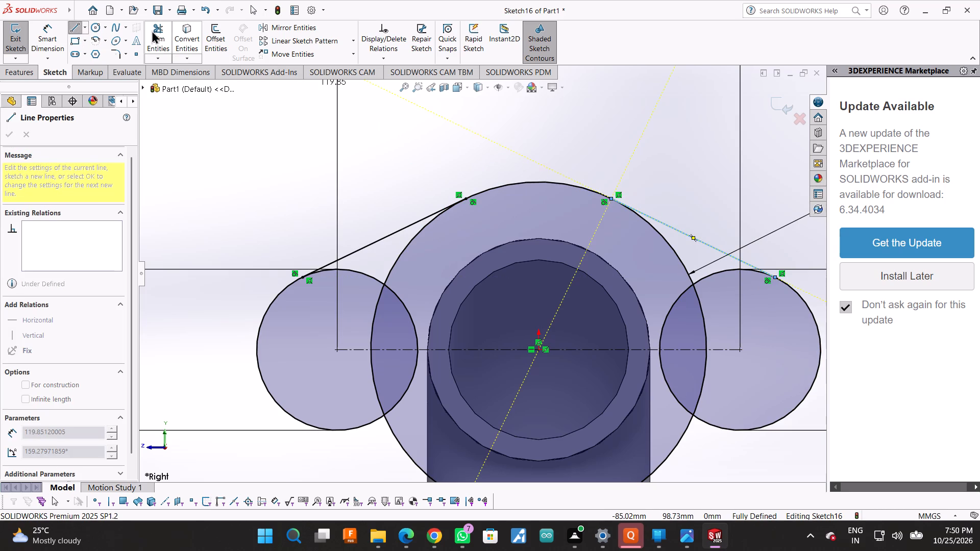
{"action": "key", "text": "Escape"}
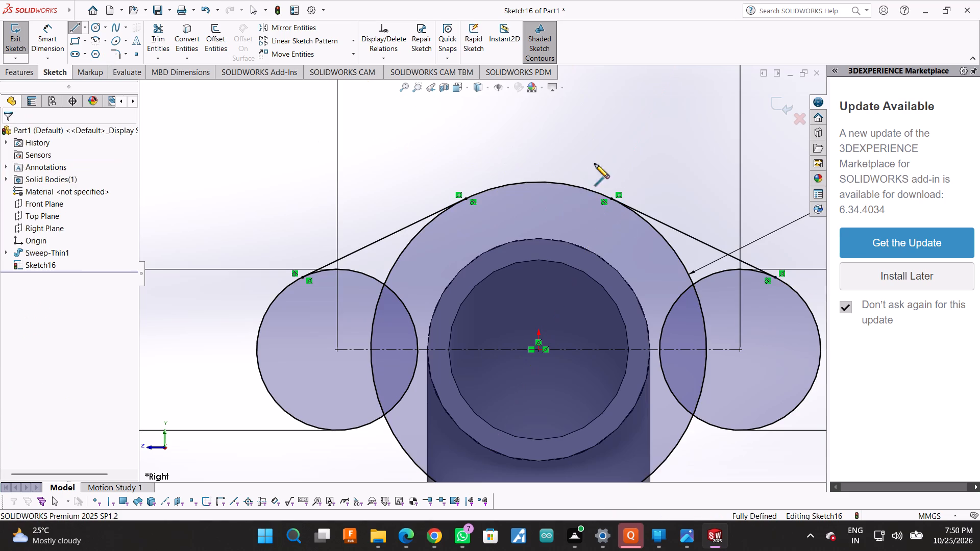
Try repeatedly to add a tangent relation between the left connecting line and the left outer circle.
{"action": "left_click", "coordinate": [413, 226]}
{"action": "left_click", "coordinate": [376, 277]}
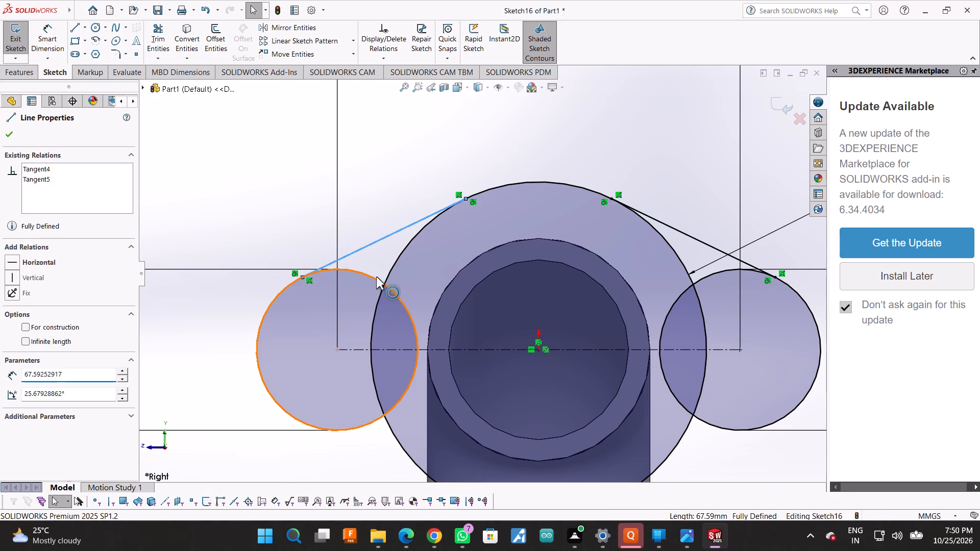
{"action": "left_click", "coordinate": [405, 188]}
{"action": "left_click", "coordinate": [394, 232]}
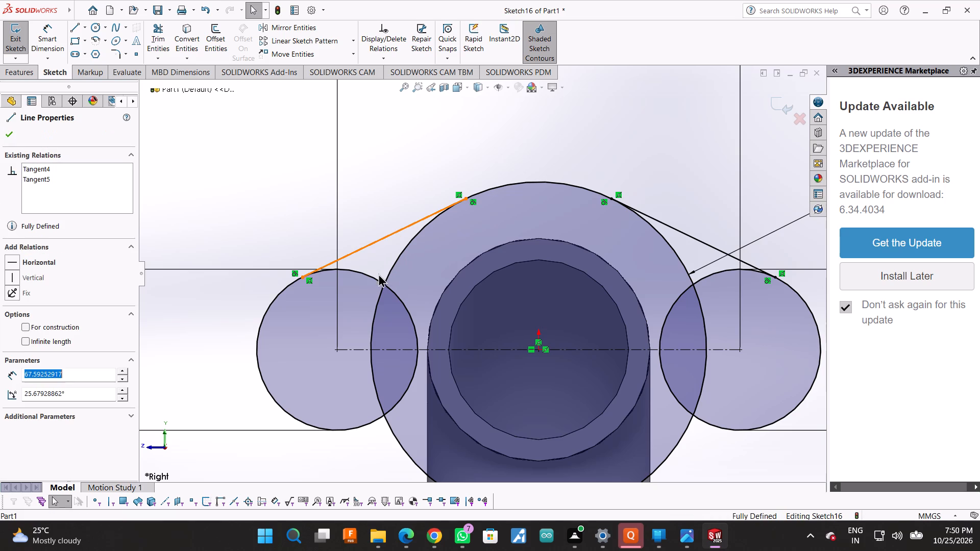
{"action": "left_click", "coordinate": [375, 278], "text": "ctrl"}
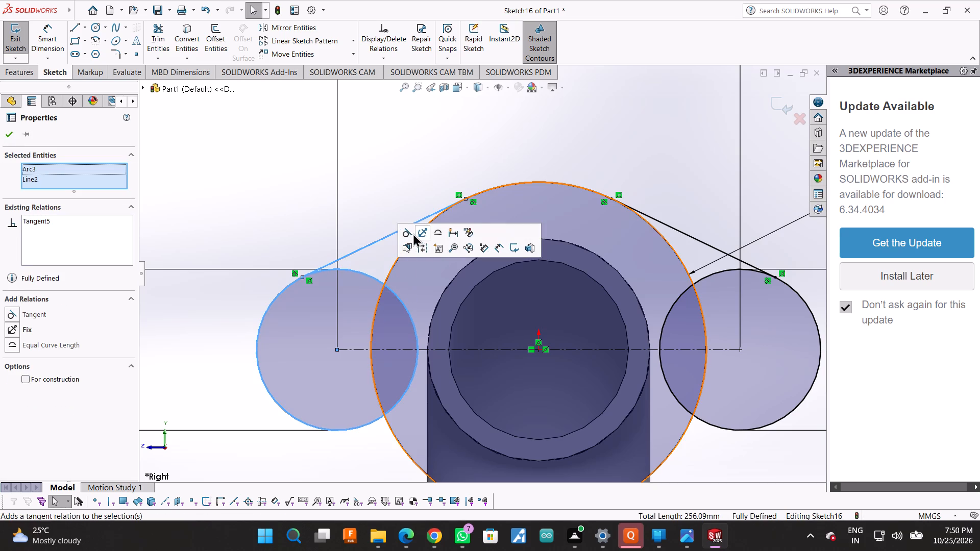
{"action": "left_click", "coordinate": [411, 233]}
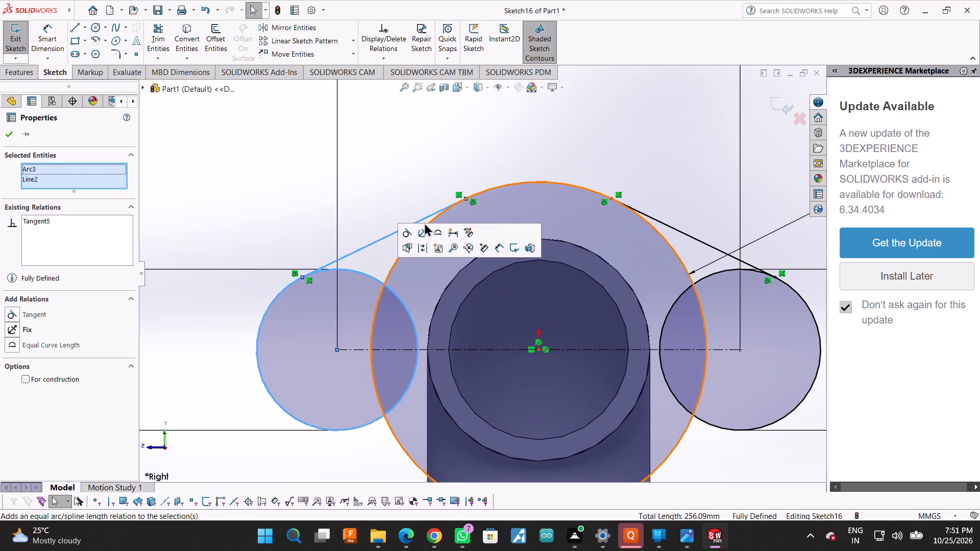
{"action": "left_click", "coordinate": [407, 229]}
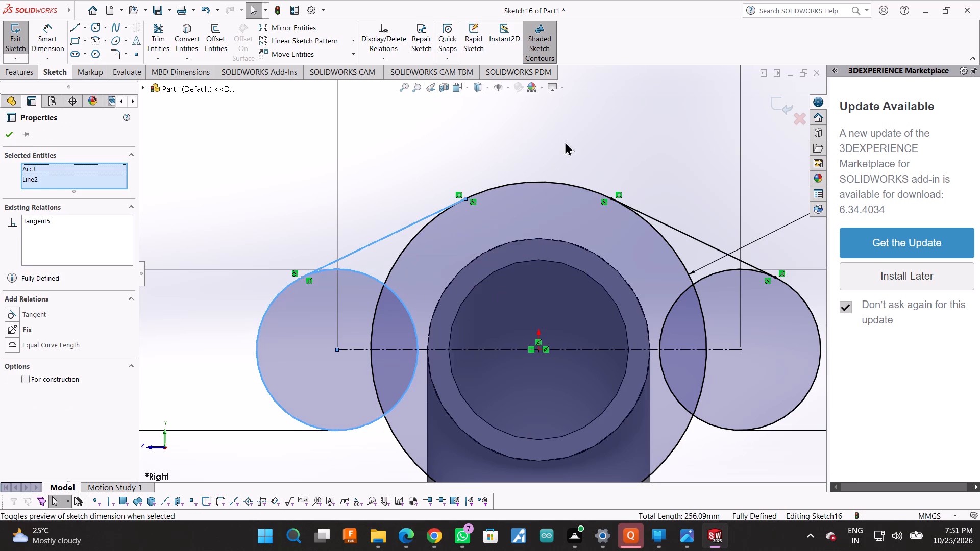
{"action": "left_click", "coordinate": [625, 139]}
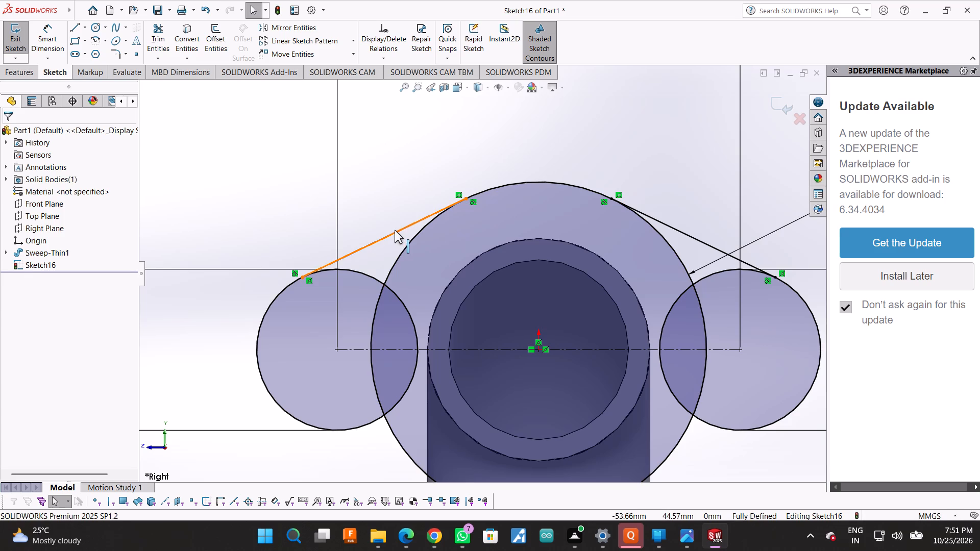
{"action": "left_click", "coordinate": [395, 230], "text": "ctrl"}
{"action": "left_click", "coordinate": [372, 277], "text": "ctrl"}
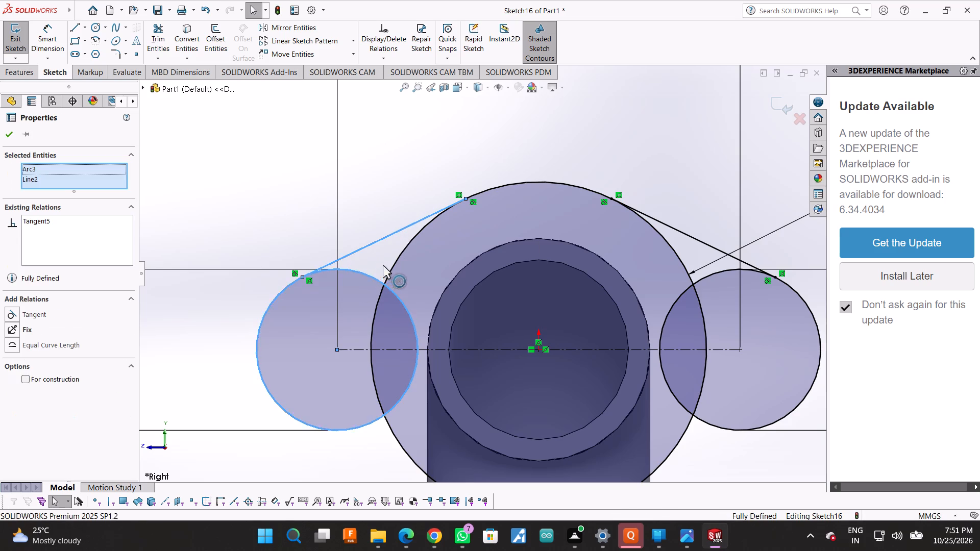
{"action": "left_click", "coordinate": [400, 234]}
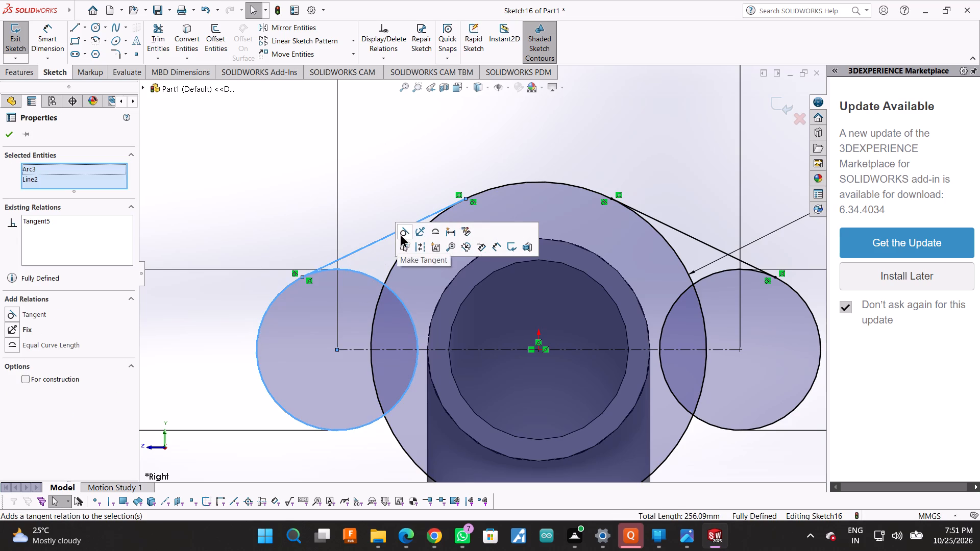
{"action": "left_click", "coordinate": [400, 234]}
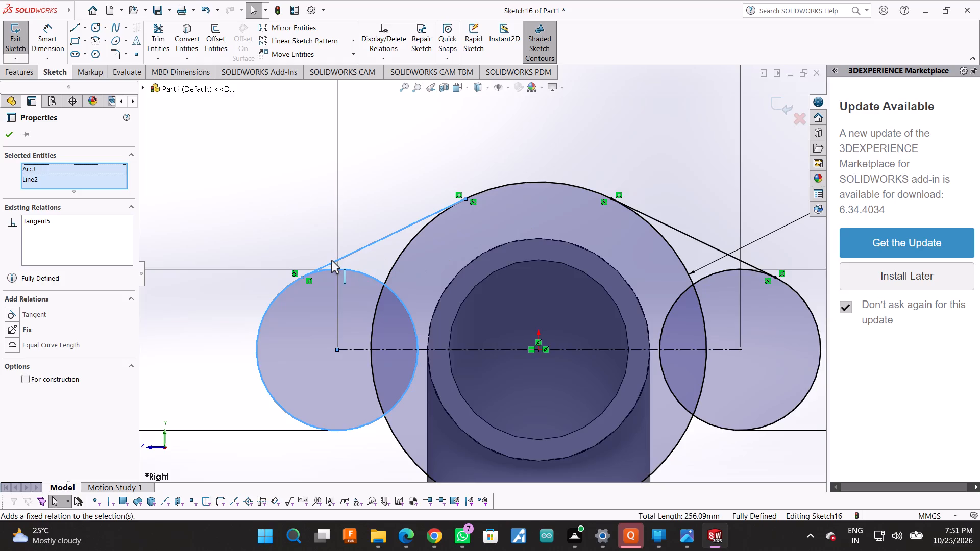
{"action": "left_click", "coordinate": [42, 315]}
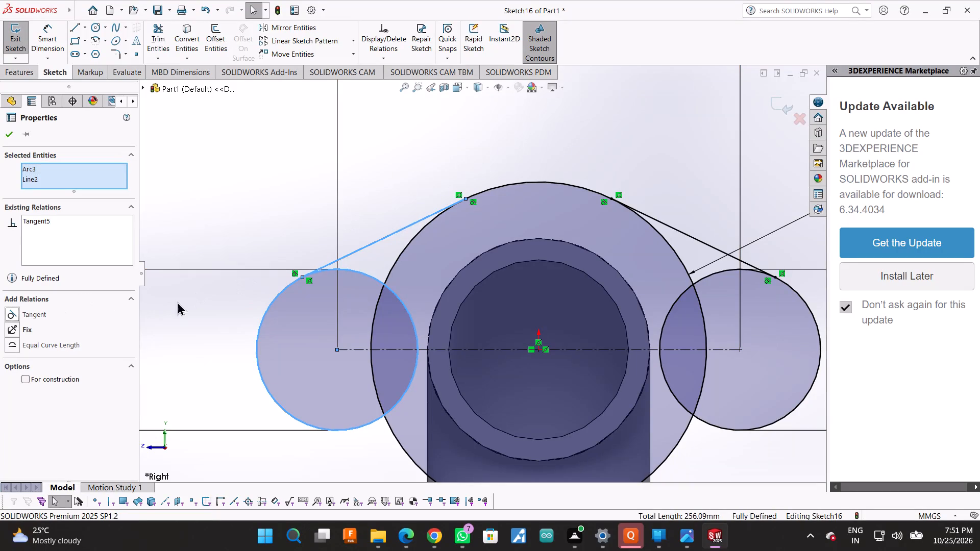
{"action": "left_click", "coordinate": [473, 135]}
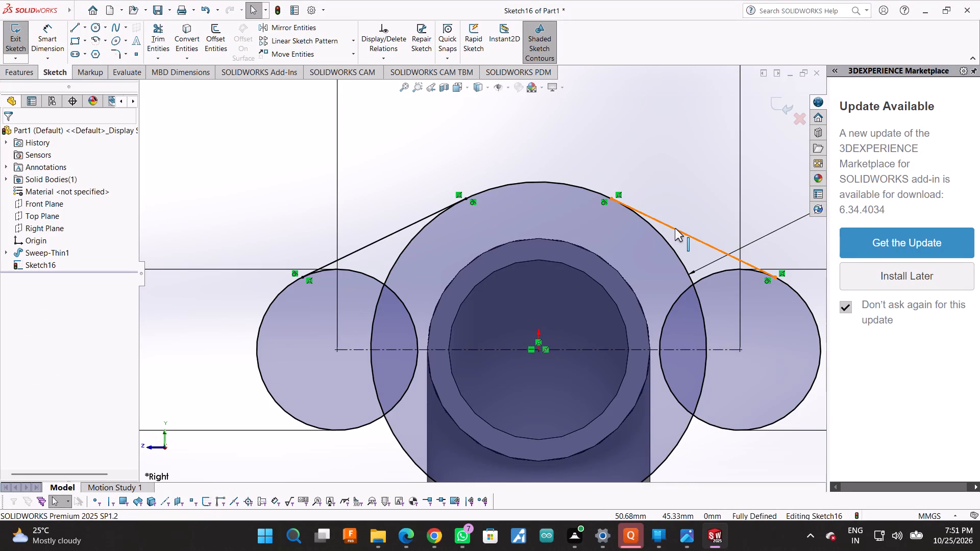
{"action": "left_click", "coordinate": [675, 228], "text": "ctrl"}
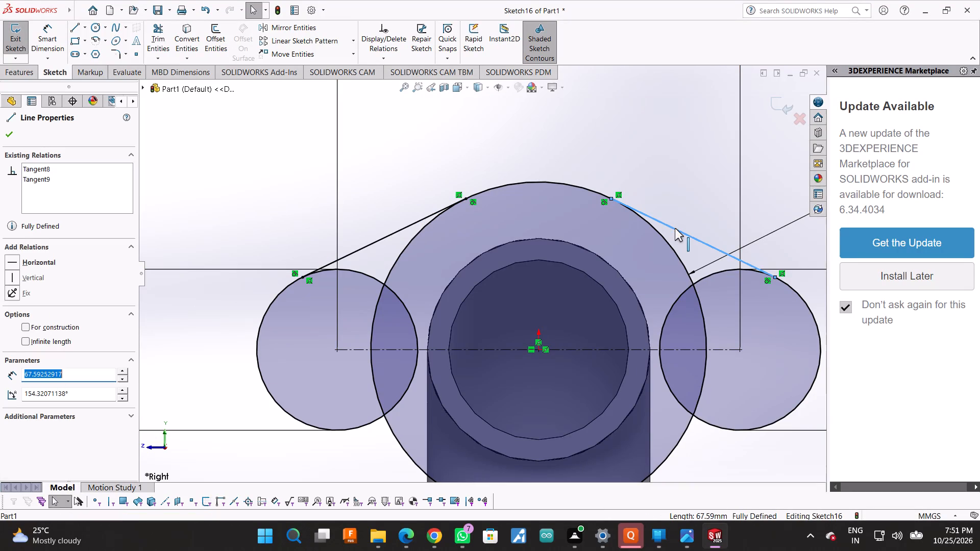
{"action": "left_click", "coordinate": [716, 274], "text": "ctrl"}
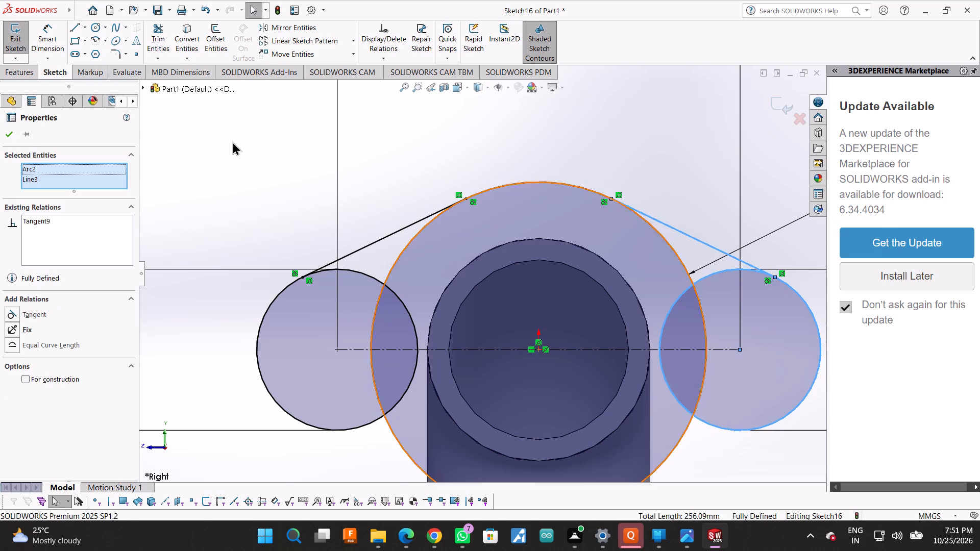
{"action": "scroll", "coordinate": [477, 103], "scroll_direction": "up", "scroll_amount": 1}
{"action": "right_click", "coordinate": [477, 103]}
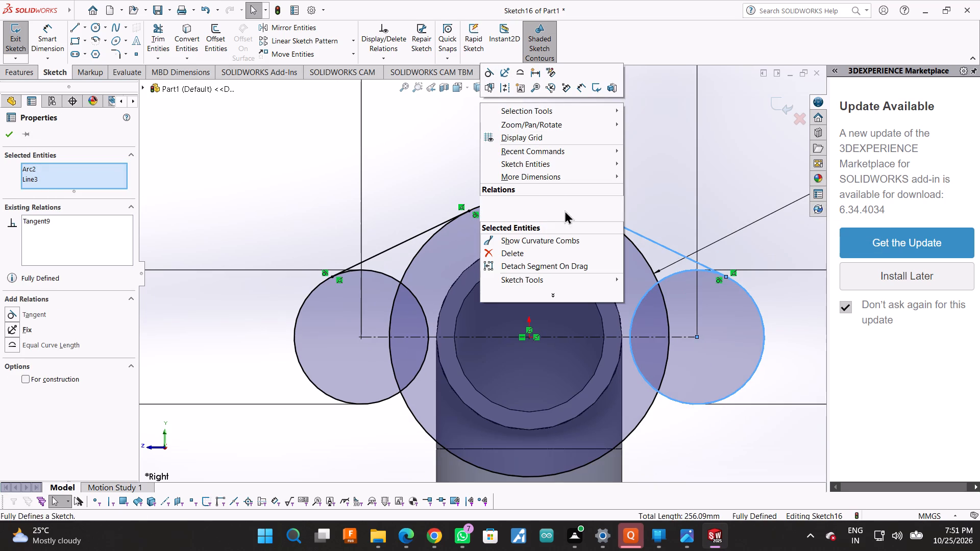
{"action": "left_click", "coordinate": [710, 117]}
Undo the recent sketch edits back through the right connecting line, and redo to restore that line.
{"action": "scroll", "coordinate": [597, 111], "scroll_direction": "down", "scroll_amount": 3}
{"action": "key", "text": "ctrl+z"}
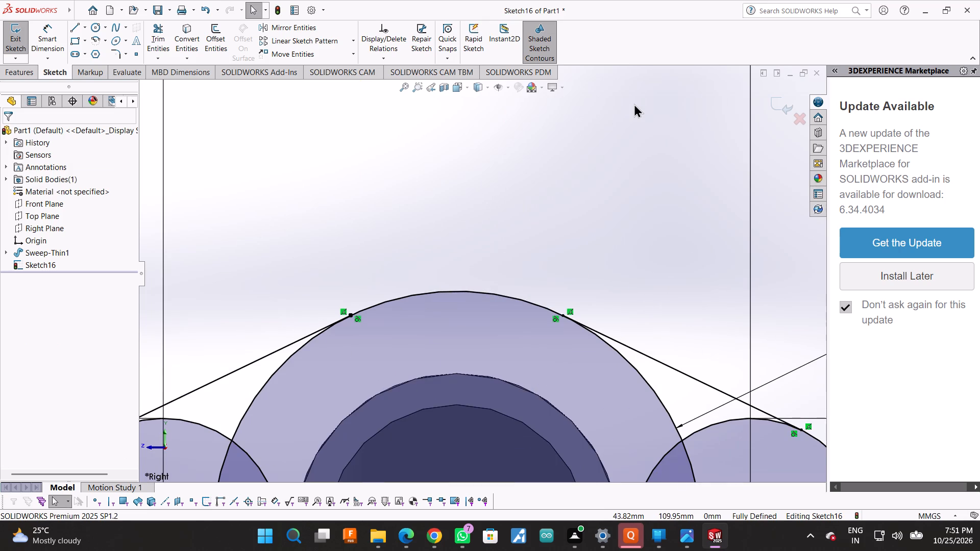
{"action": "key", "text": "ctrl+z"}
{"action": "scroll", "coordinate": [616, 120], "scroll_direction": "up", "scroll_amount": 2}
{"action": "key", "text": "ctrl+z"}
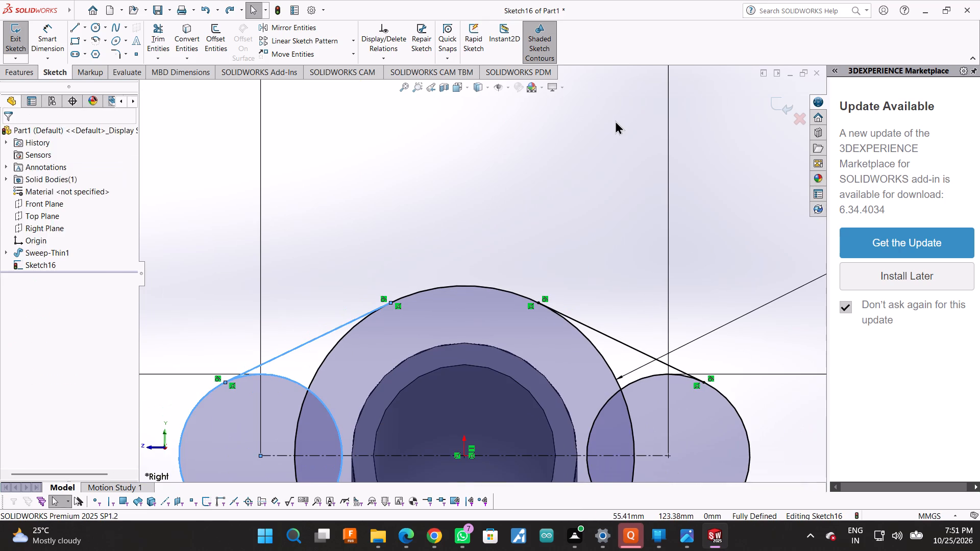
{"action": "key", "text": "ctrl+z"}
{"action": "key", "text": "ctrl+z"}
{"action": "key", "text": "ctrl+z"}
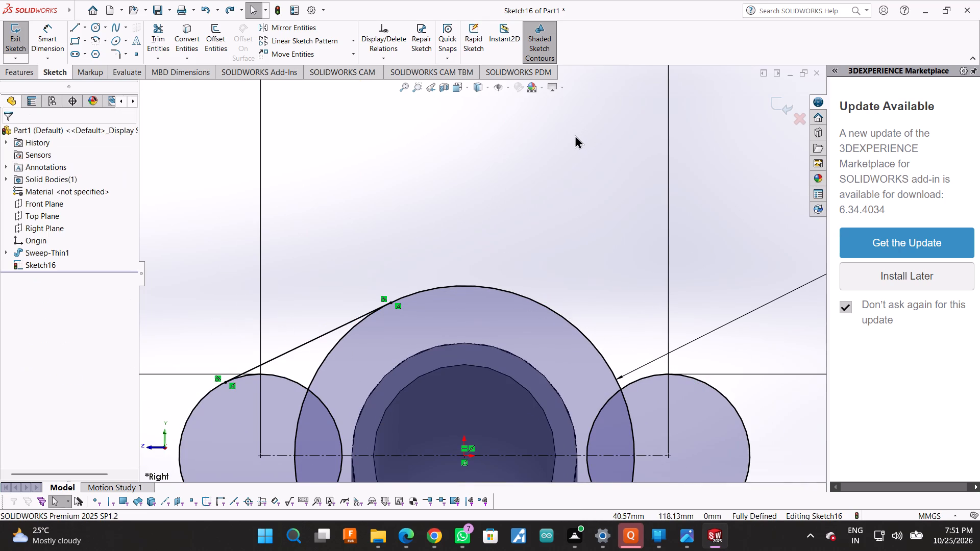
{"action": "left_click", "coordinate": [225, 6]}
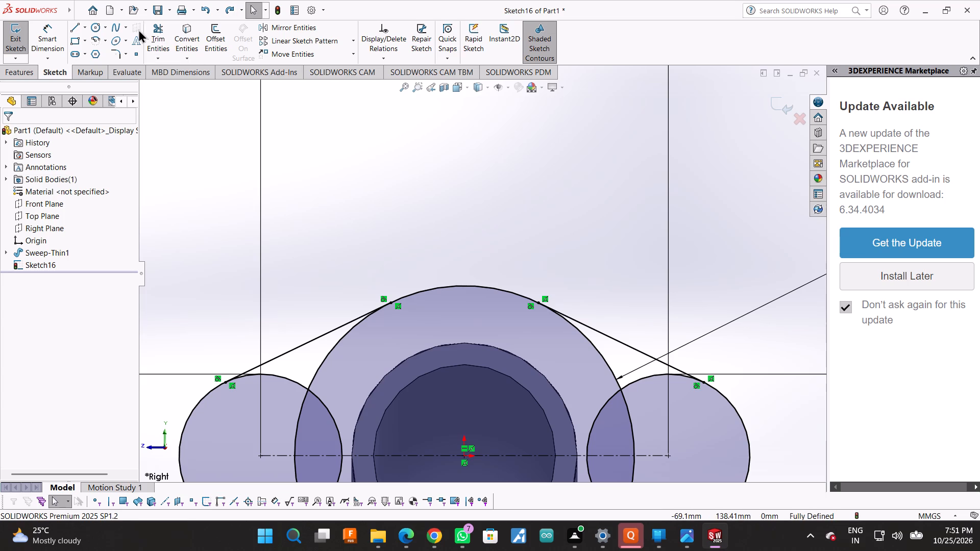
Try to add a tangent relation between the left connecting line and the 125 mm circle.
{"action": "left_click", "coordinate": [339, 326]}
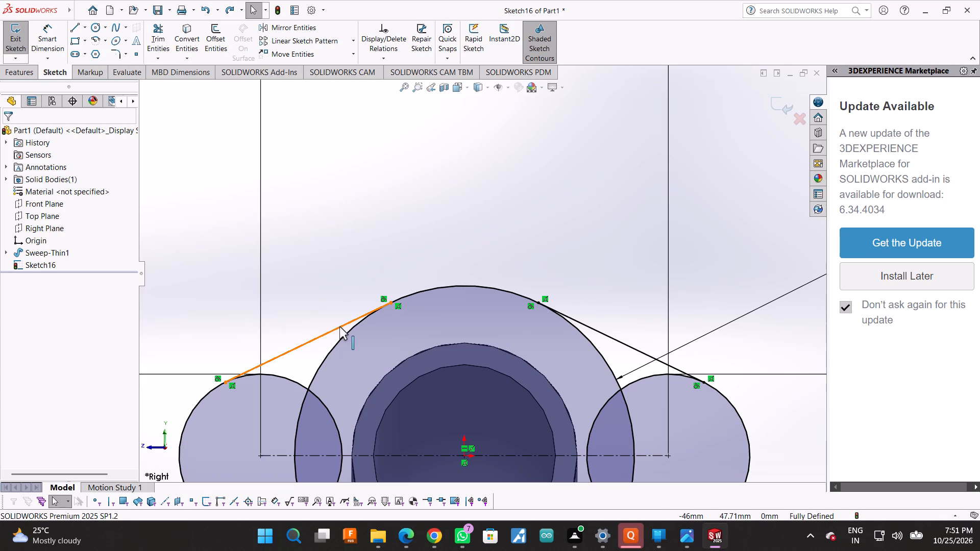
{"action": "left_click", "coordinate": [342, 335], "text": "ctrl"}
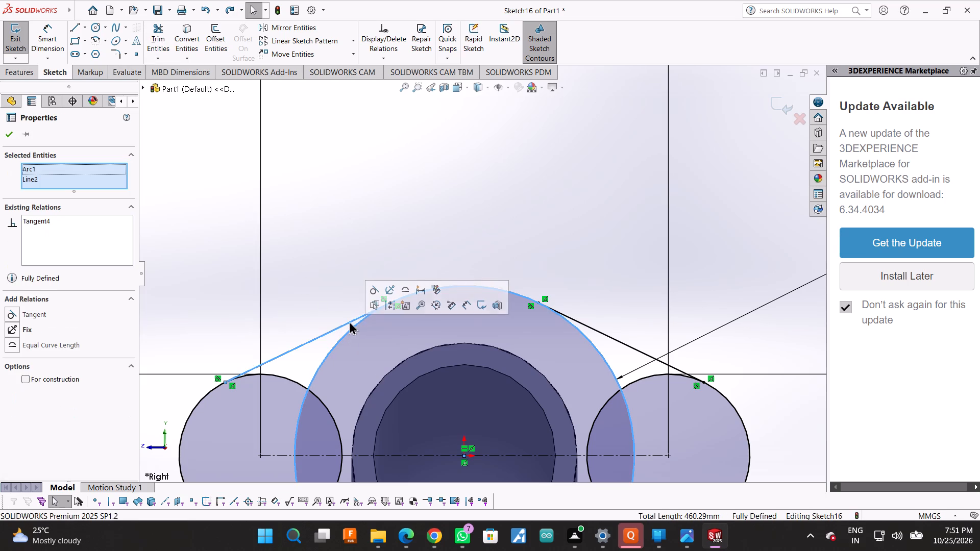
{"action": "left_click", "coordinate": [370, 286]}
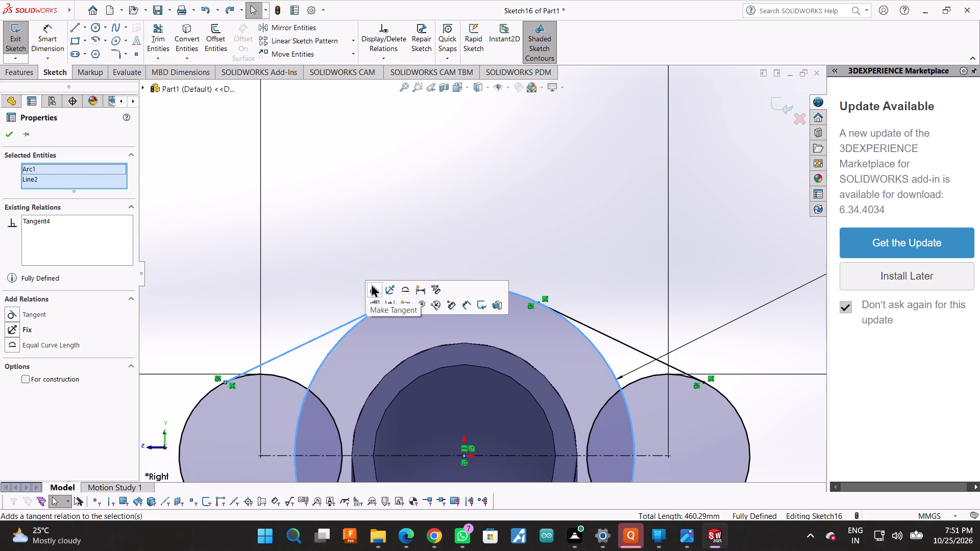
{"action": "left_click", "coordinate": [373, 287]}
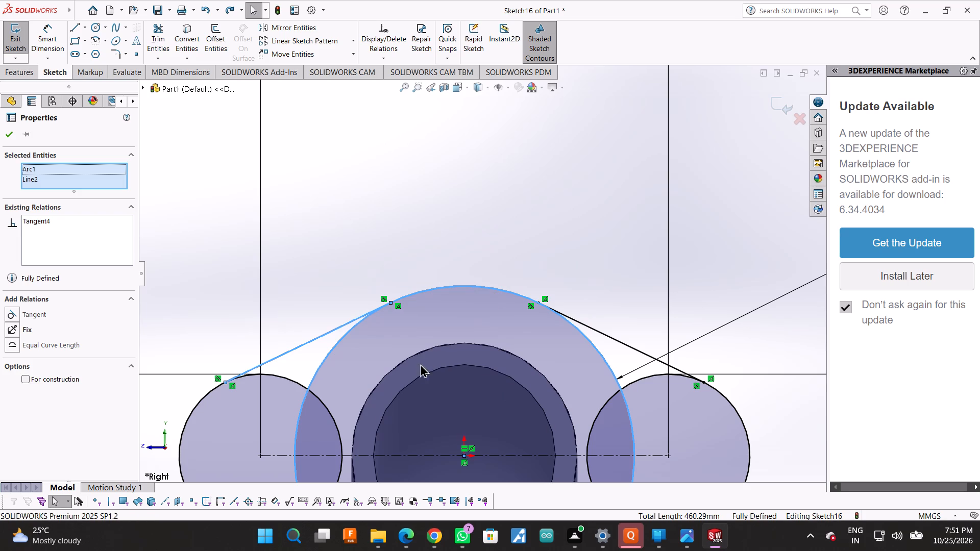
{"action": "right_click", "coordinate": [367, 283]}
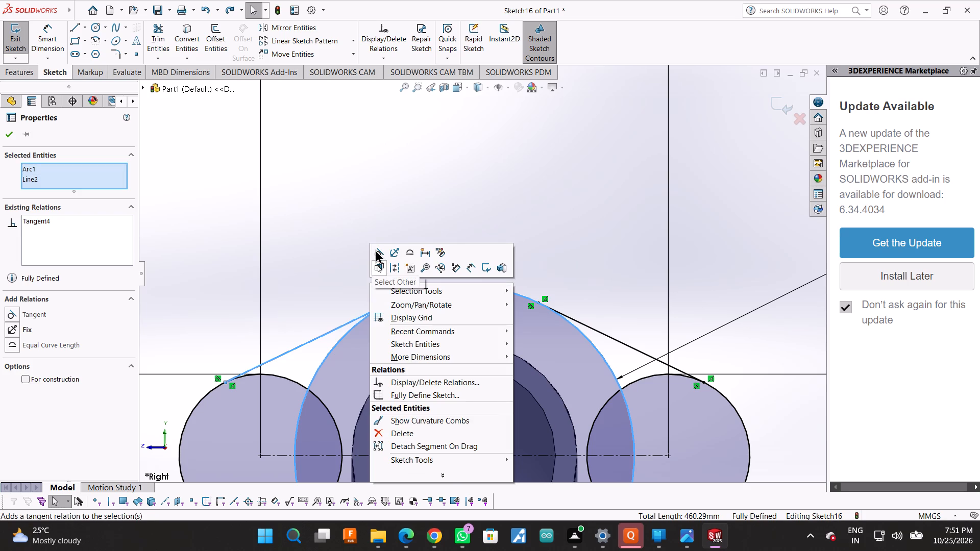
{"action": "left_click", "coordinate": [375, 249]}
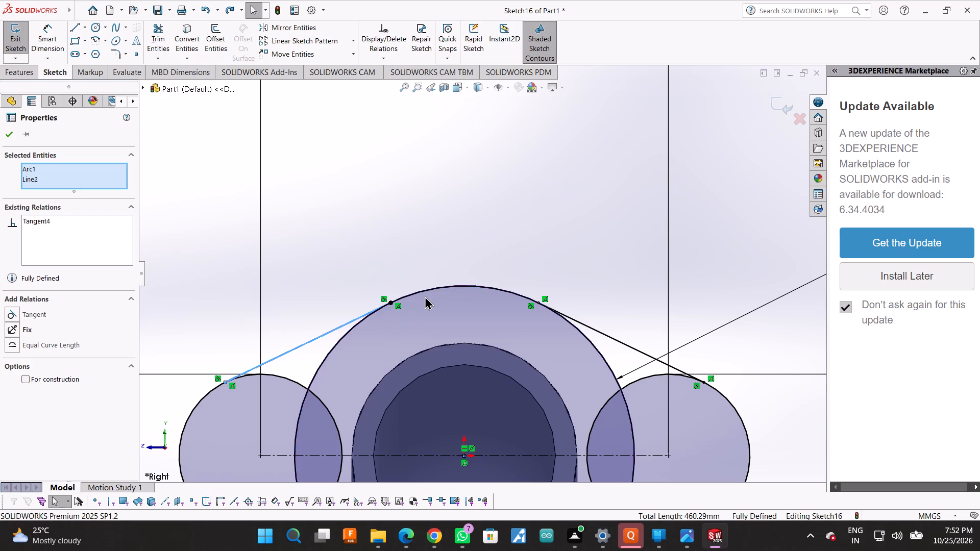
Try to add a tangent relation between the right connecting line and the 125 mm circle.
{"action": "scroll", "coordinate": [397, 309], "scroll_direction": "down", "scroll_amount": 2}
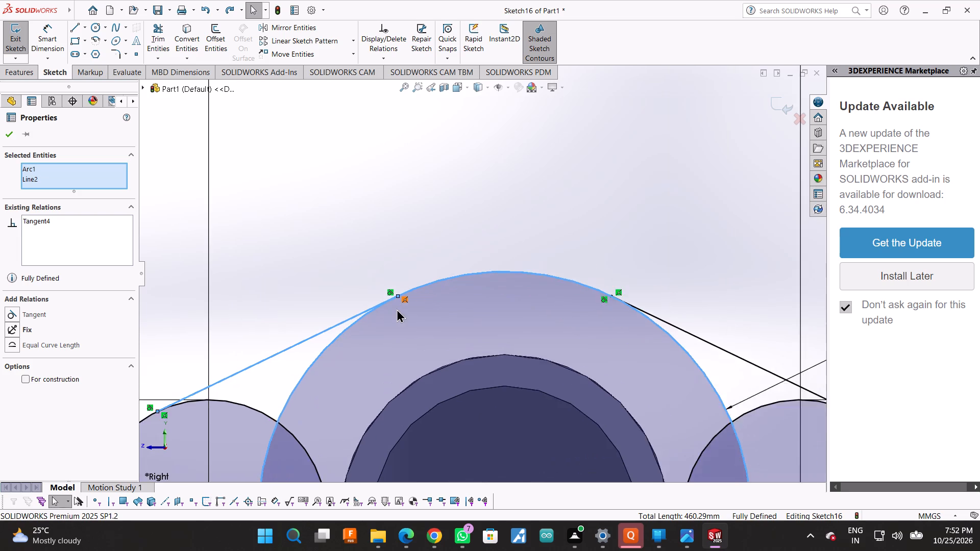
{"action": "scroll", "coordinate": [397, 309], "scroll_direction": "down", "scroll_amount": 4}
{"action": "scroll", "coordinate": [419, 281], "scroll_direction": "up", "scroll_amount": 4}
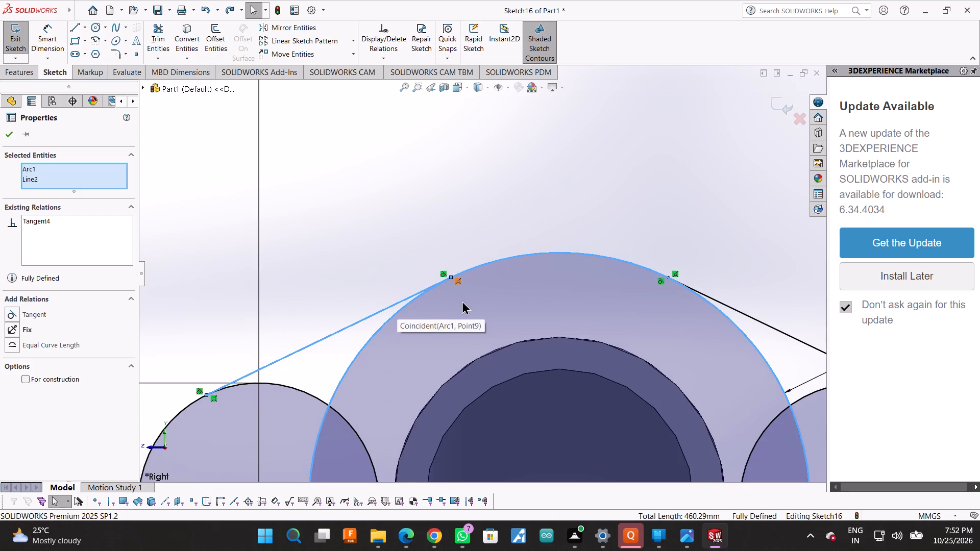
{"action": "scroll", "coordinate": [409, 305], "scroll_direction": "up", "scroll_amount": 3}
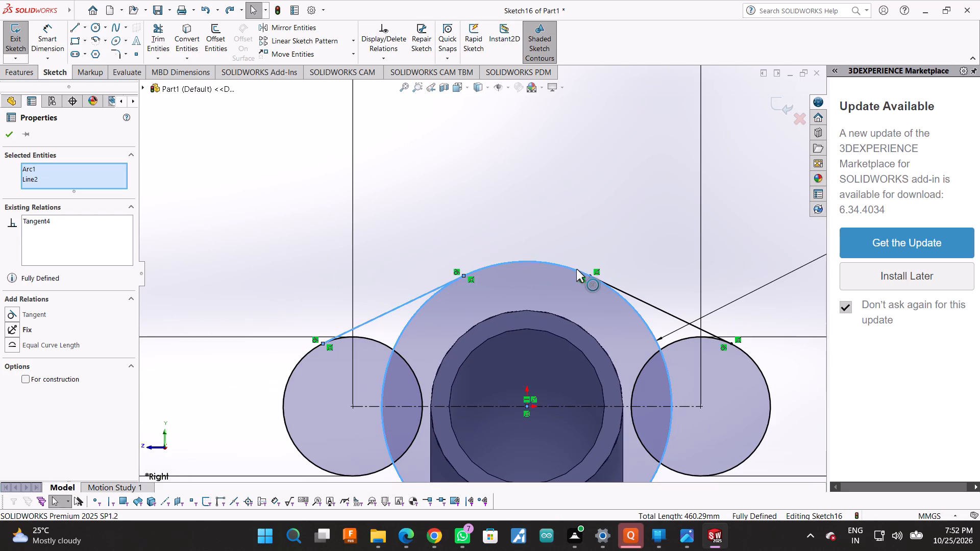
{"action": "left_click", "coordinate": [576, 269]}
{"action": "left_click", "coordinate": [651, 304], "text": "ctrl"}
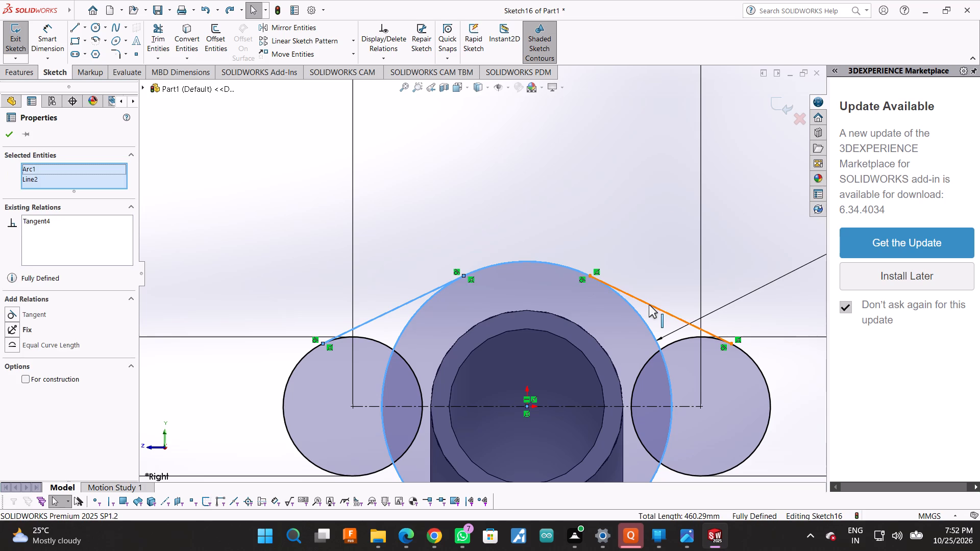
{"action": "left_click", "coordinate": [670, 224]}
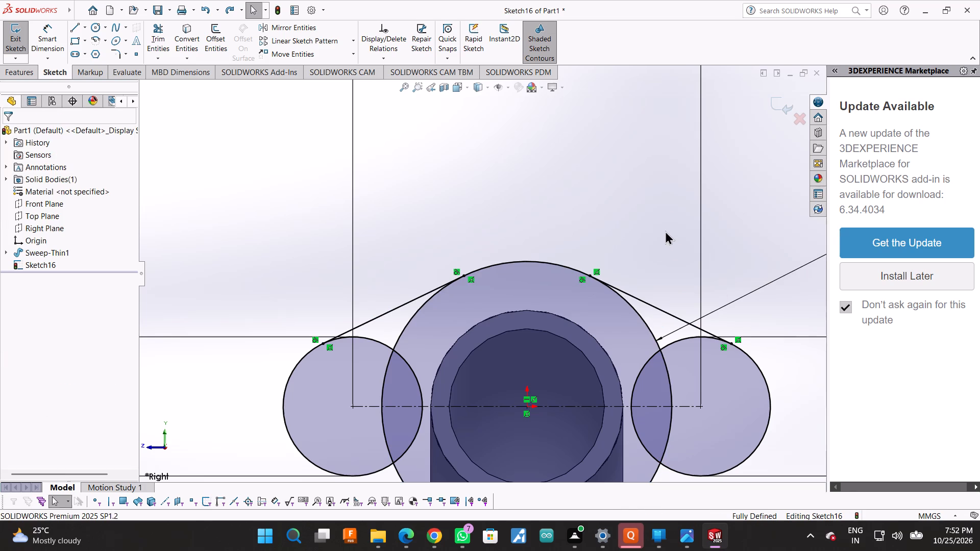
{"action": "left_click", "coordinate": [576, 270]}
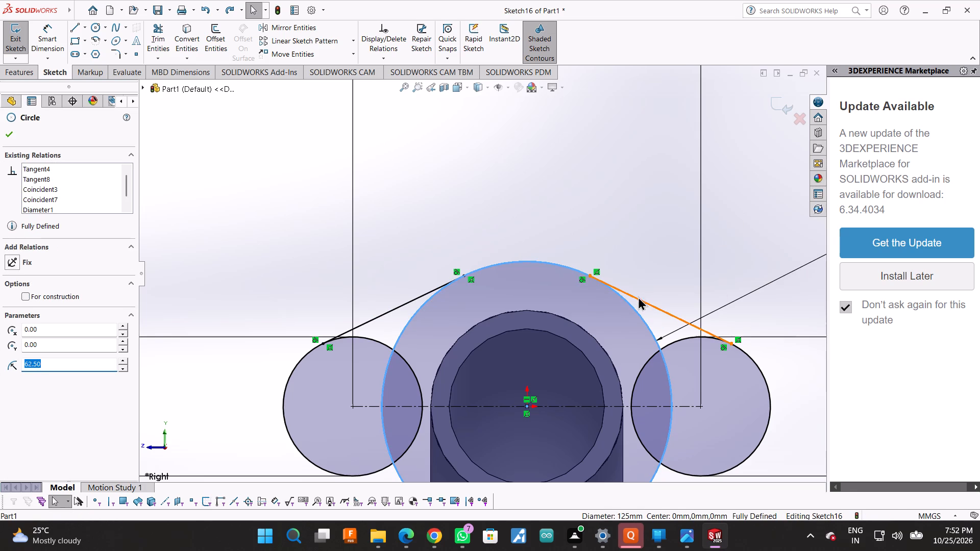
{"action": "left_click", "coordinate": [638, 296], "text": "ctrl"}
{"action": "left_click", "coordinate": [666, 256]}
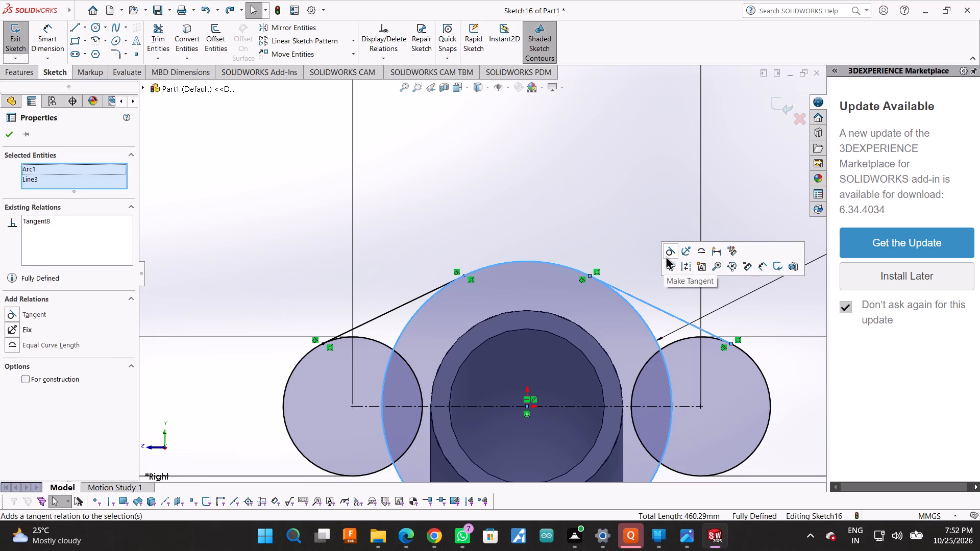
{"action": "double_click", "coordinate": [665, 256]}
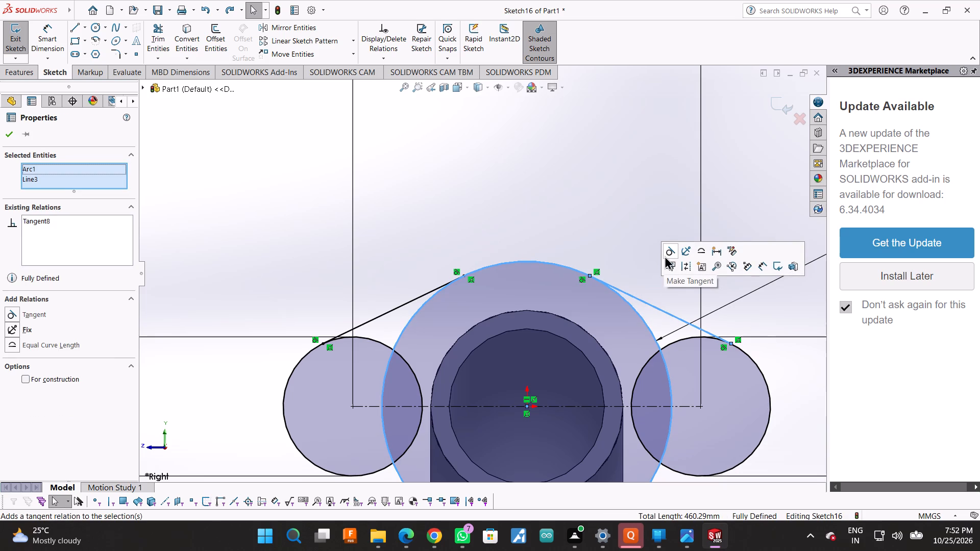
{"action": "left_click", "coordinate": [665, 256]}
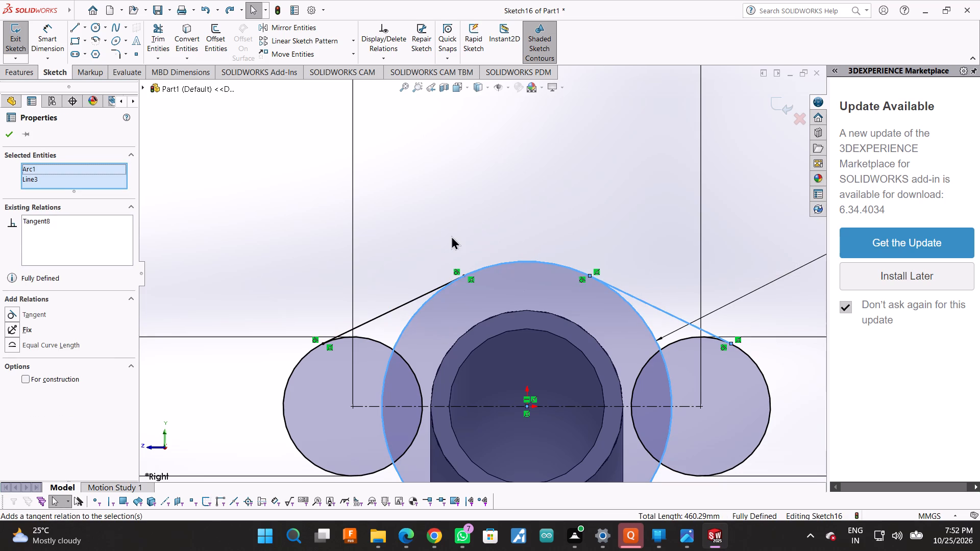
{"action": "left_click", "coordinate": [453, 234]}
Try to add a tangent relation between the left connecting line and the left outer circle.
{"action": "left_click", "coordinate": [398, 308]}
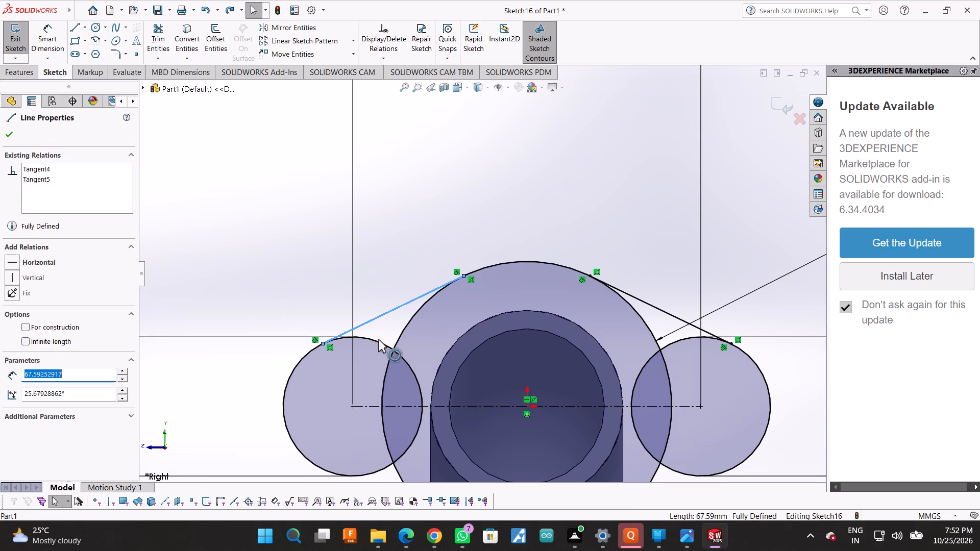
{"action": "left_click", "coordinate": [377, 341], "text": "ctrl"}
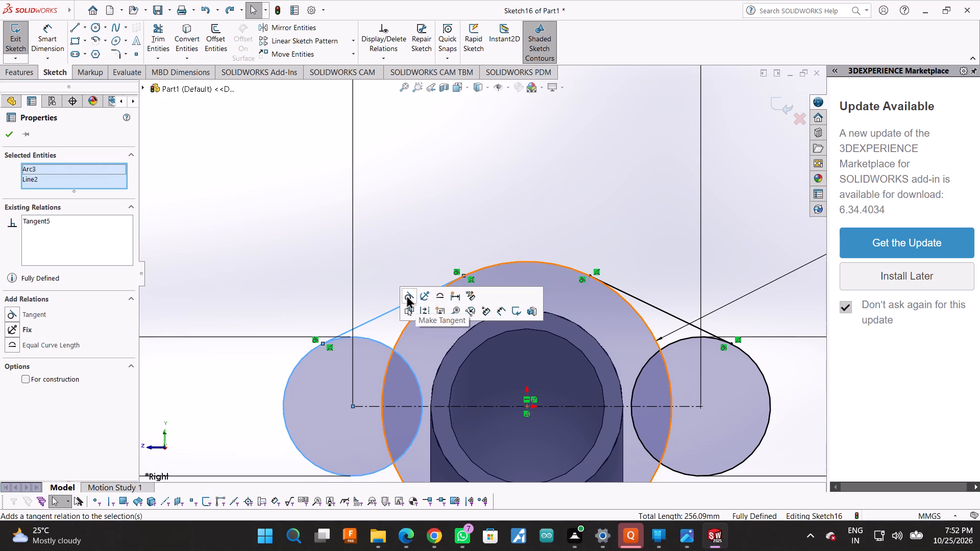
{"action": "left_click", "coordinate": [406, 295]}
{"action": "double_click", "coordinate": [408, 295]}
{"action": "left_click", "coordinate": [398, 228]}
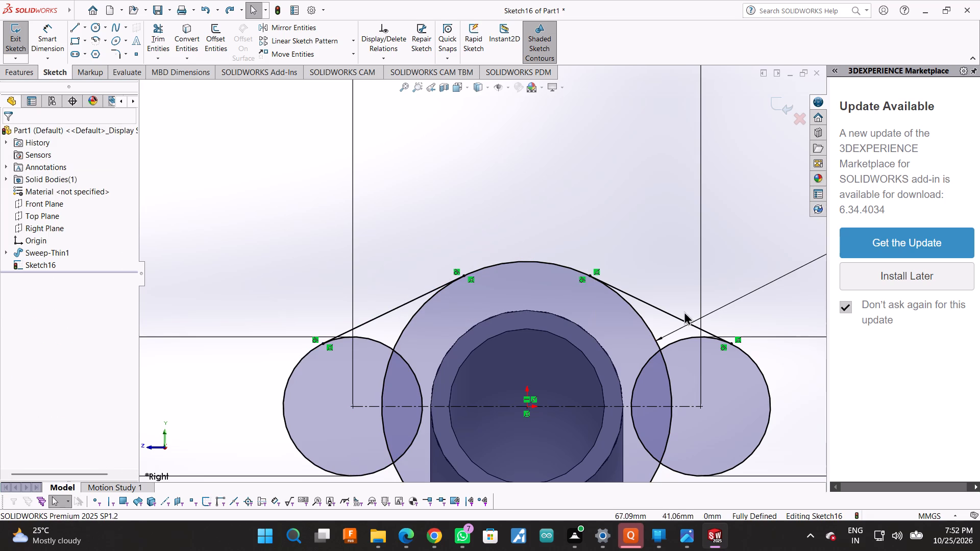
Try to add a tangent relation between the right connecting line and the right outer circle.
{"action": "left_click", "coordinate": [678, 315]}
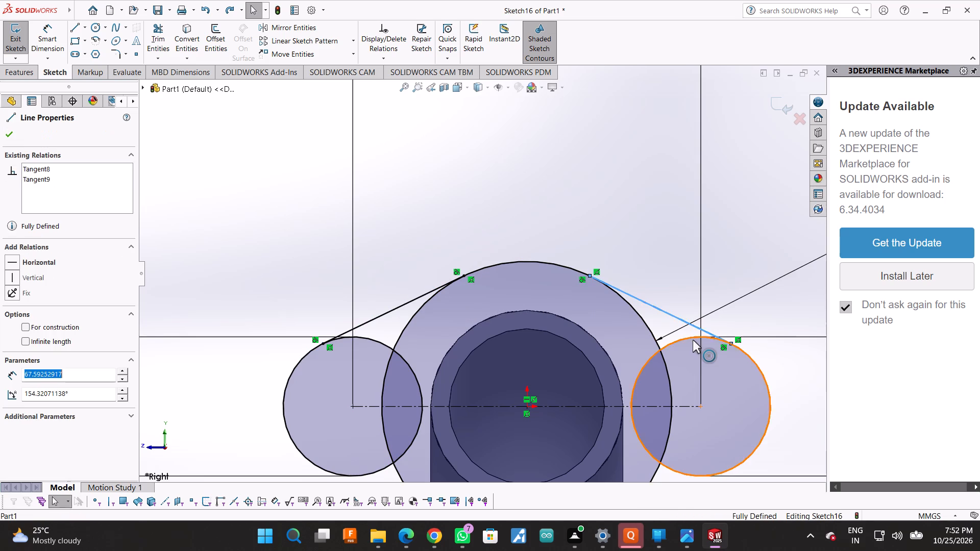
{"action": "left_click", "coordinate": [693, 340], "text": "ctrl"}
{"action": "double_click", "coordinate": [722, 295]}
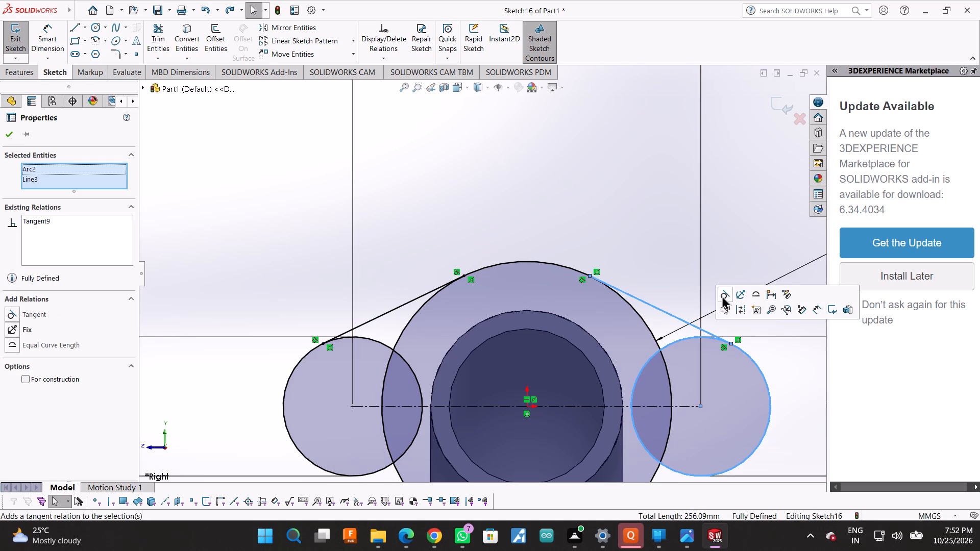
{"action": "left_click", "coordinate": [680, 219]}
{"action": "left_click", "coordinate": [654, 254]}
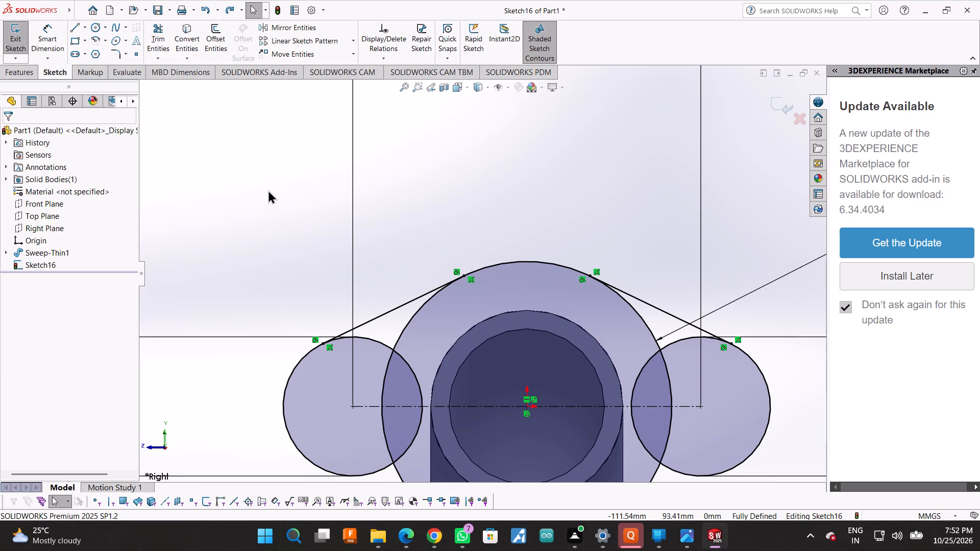
Mirror both upper connecting lines about the horizontal centreline, keeping the originals.
{"action": "left_click", "coordinate": [274, 28]}
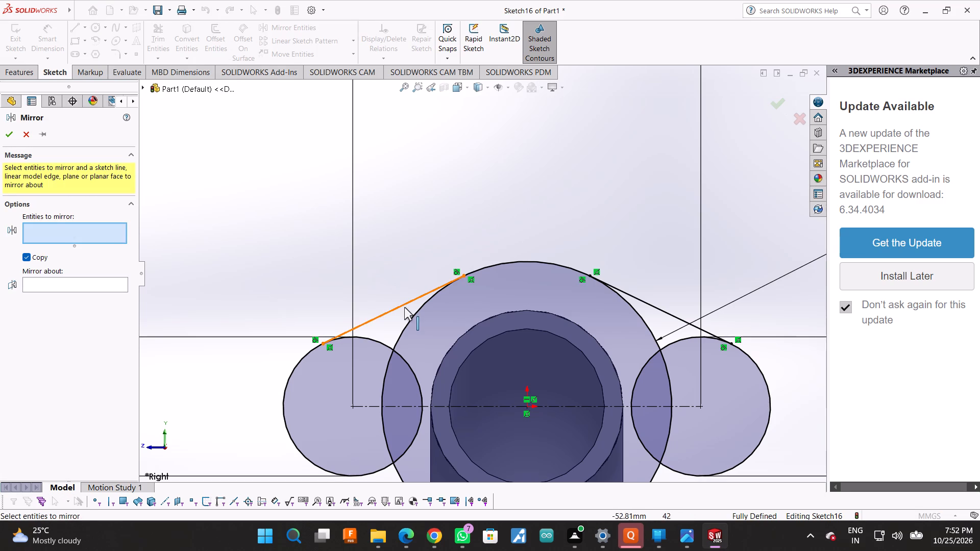
{"action": "left_click", "coordinate": [404, 307]}
{"action": "left_click", "coordinate": [643, 299]}
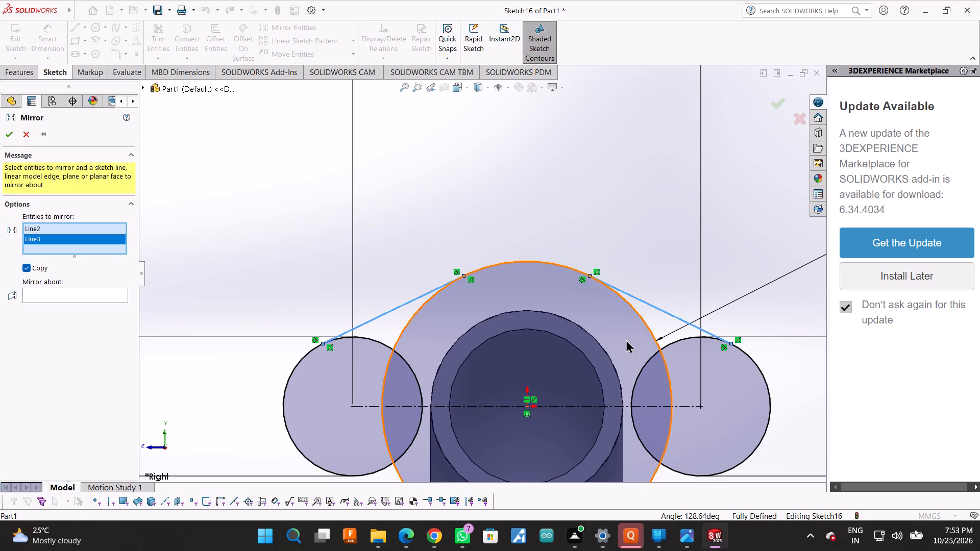
{"action": "left_click", "coordinate": [60, 294]}
{"action": "left_click", "coordinate": [604, 404]}
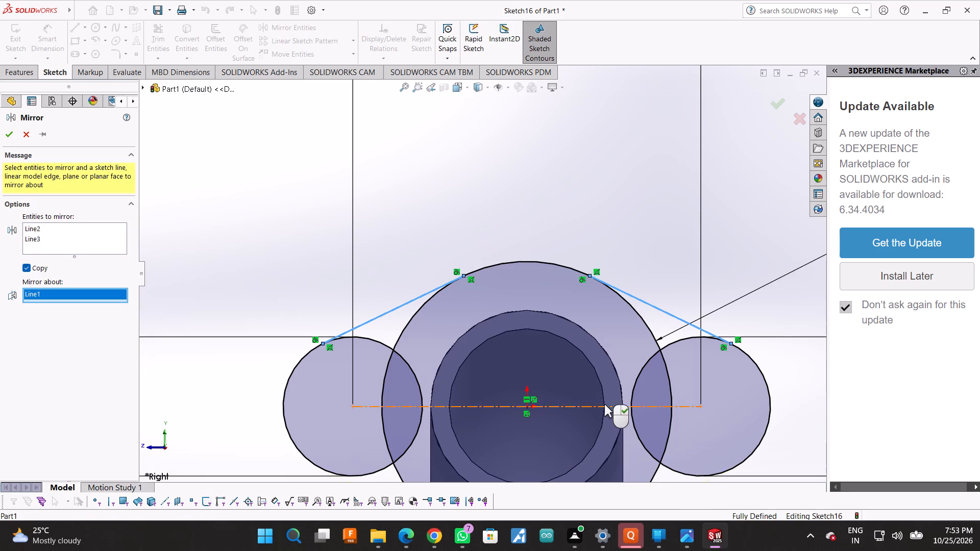
{"action": "scroll", "coordinate": [612, 342], "scroll_direction": "up", "scroll_amount": 3}
{"action": "scroll", "coordinate": [621, 373], "scroll_direction": "down", "scroll_amount": 1}
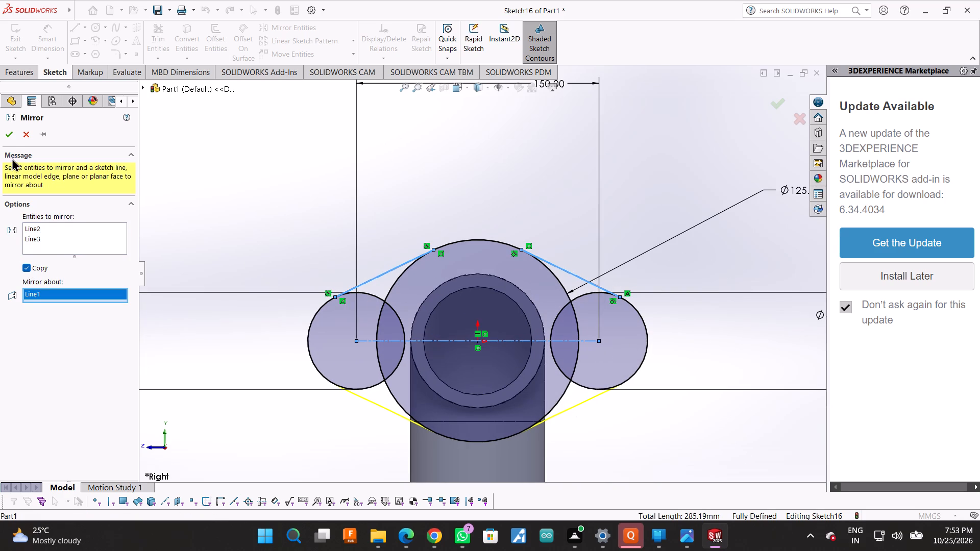
{"action": "left_click", "coordinate": [7, 136]}
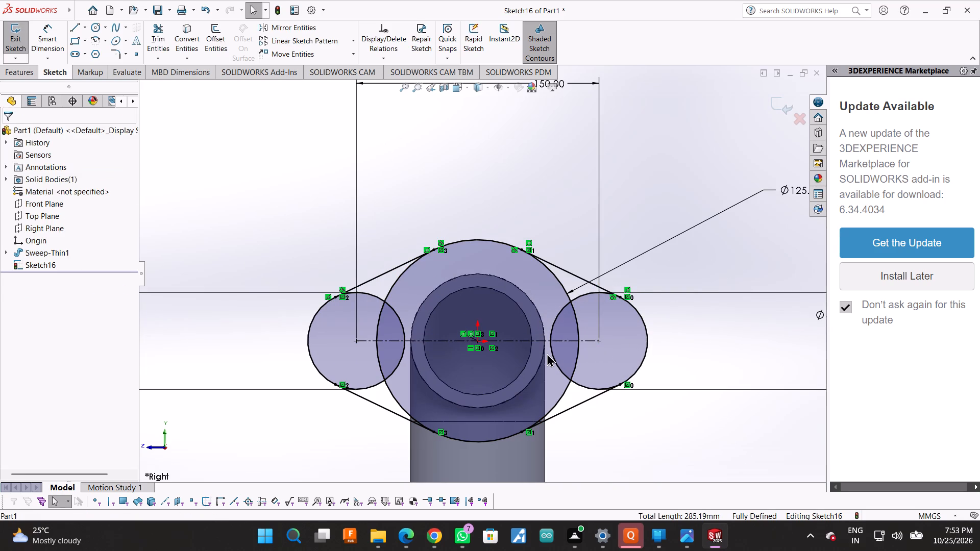
Sketch a circle about 26 mm in diameter centred in the right outer circle and one about 33 mm in diameter centred in the left.
{"action": "left_click", "coordinate": [156, 38]}
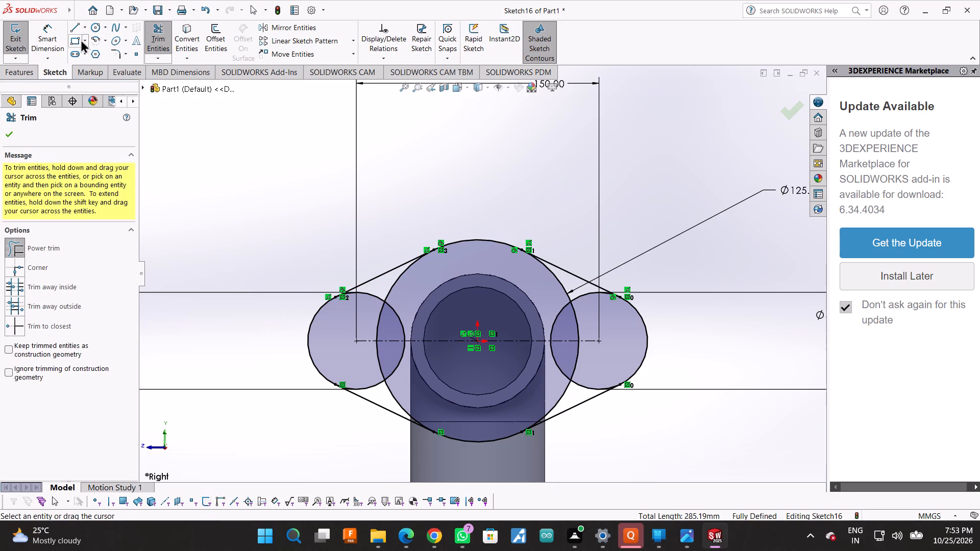
{"action": "left_click", "coordinate": [95, 27]}
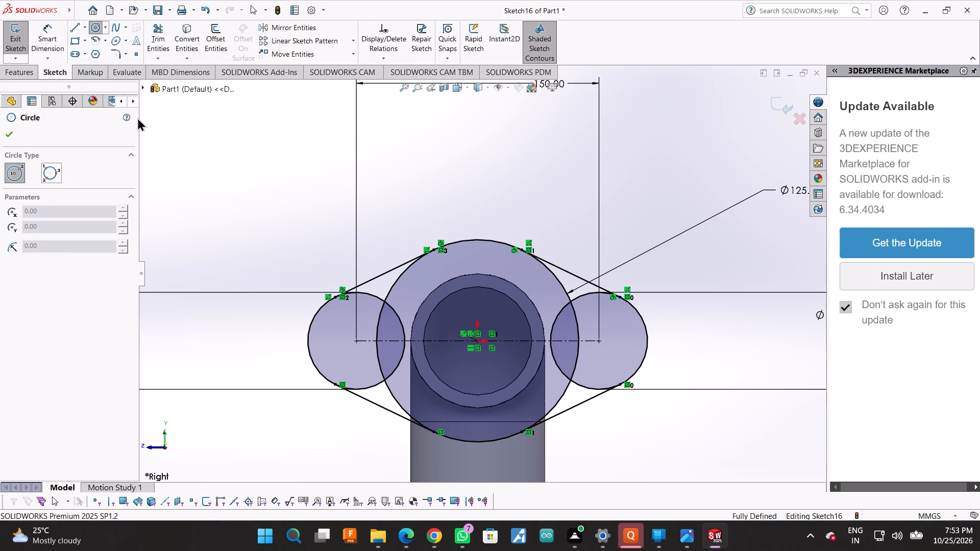
{"action": "left_click", "coordinate": [598, 341]}
{"action": "left_click", "coordinate": [620, 341]}
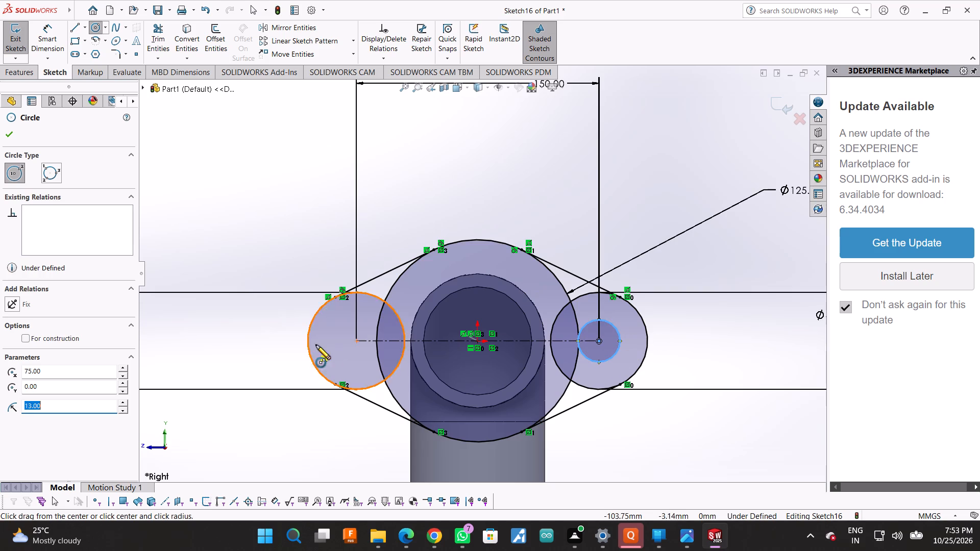
{"action": "left_click", "coordinate": [358, 341]}
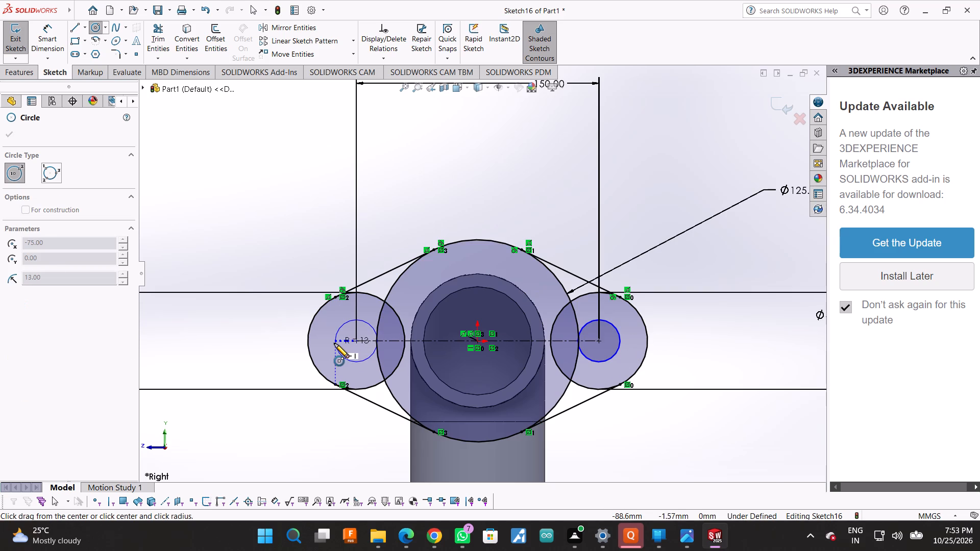
{"action": "left_click", "coordinate": [330, 343]}
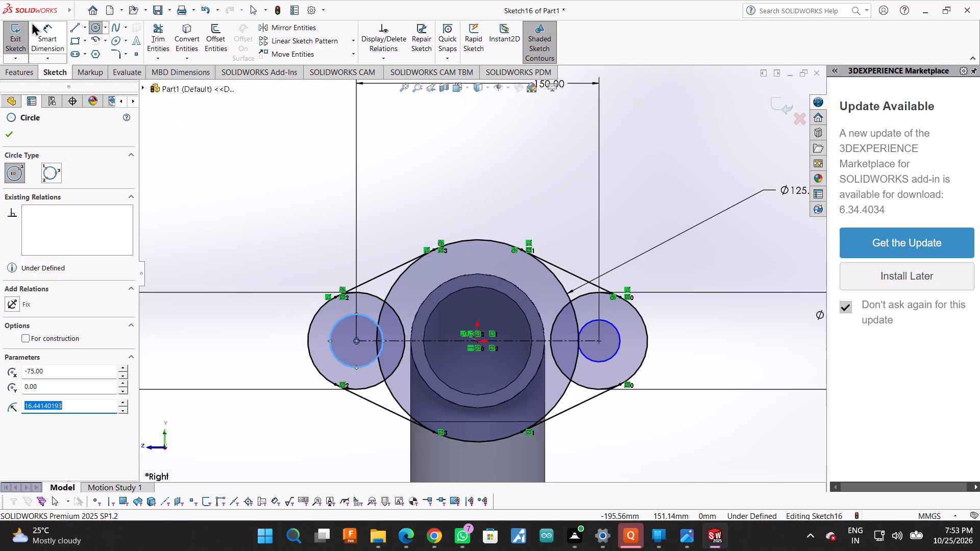
Dimension the right and left inner hole circles to 25 mm diameter each.
{"action": "left_click", "coordinate": [52, 28]}
{"action": "left_click", "coordinate": [617, 329]}
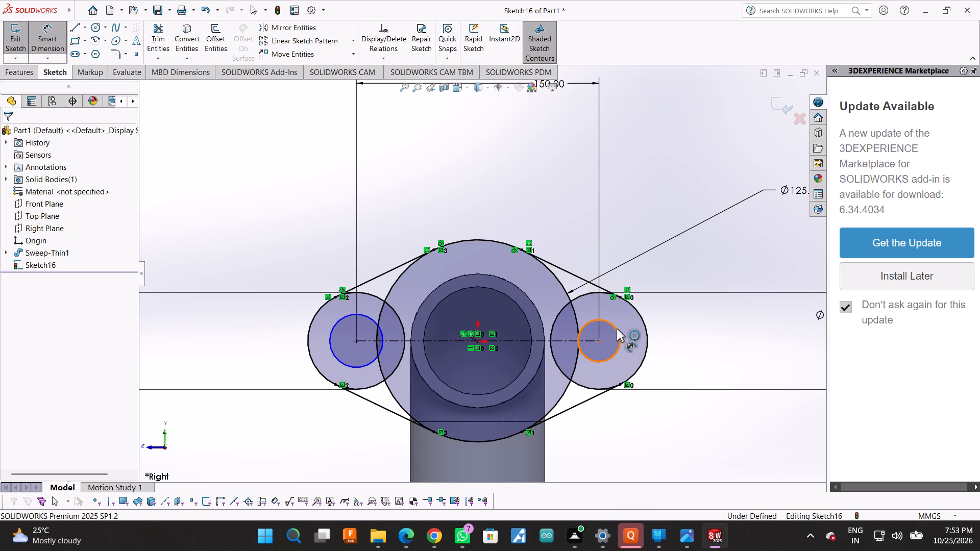
{"action": "left_click", "coordinate": [733, 330]}
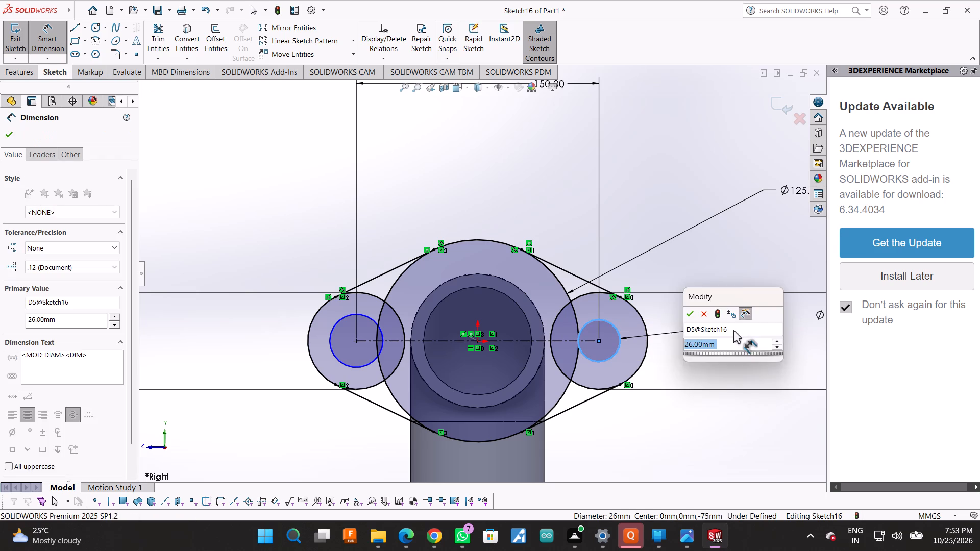
{"action": "type", "text": "25"}
{"action": "key", "text": "Return"}
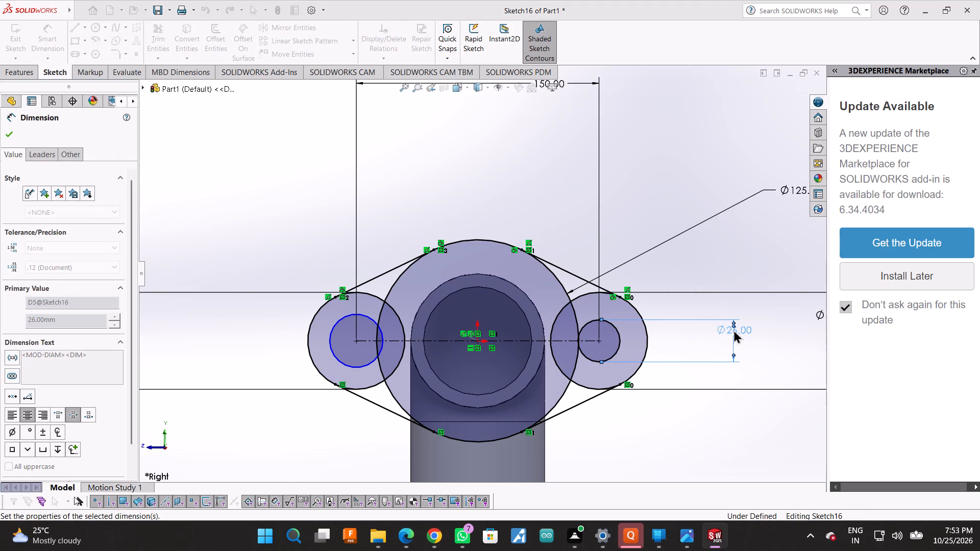
{"action": "left_click", "coordinate": [335, 328]}
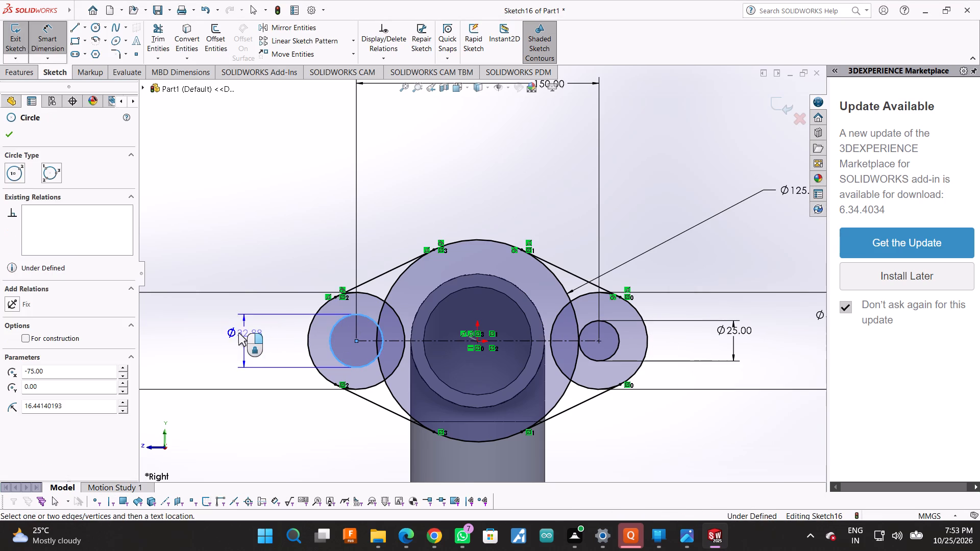
{"action": "left_click", "coordinate": [238, 333]}
{"action": "type", "text": "25"}
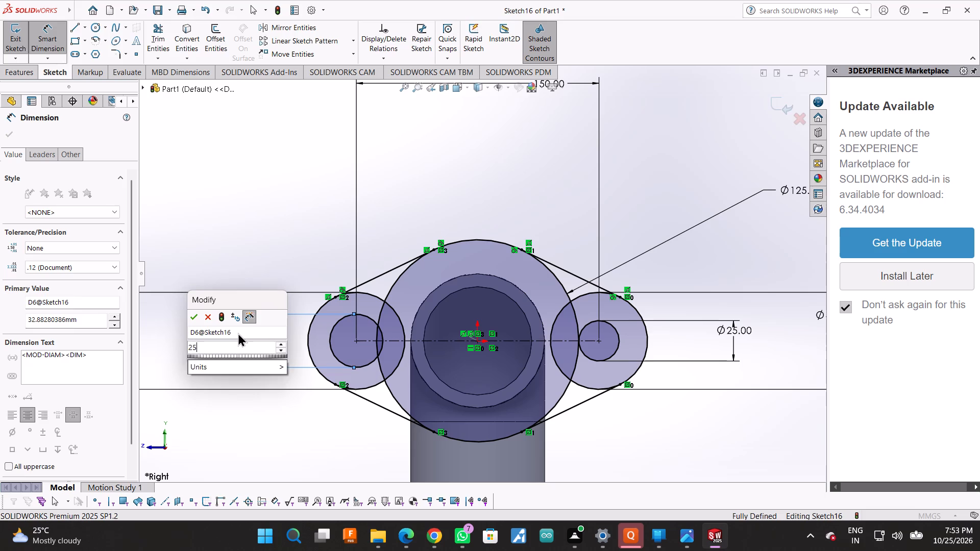
{"action": "key", "text": "Return"}
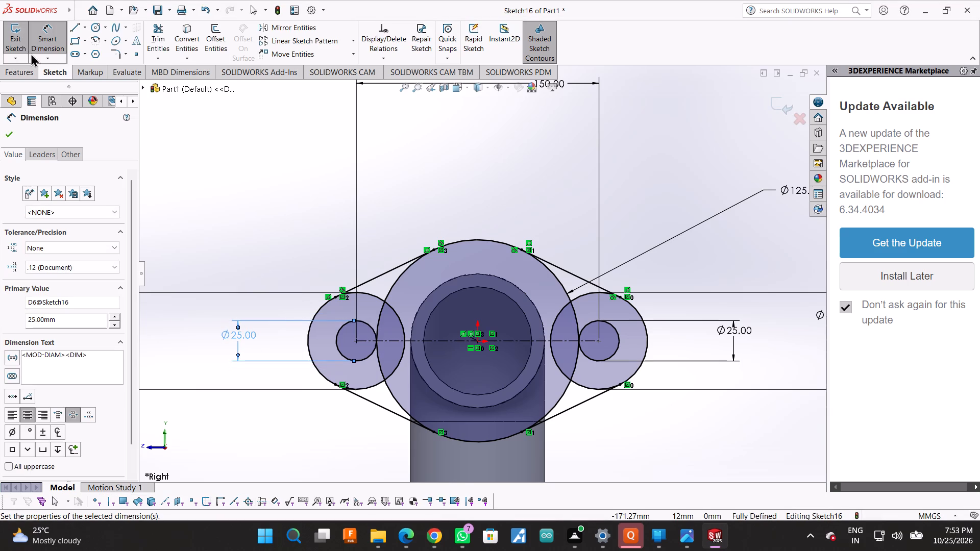
Trim away the left outer circle's inner arc and the 125 mm circle's left arc between the connecting lines.
{"action": "left_click", "coordinate": [156, 28]}
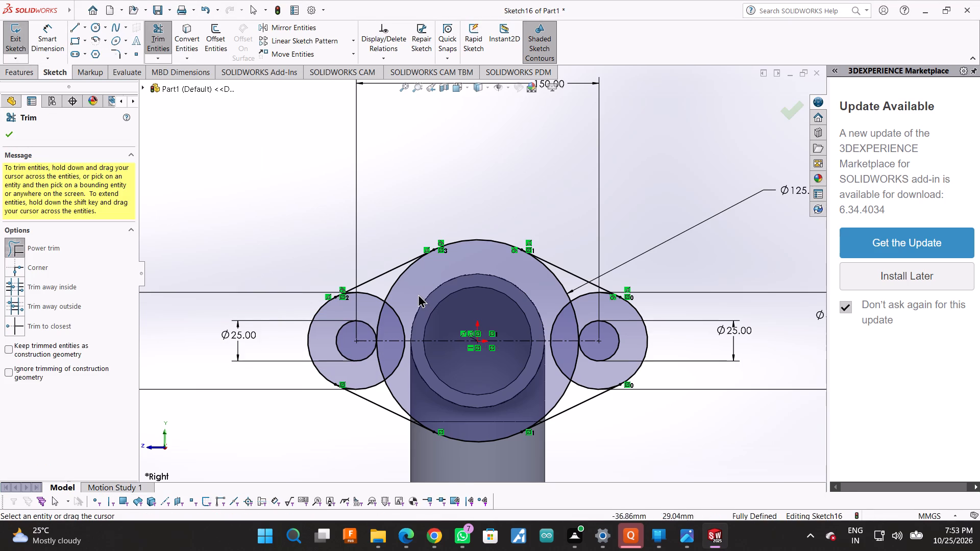
{"action": "left_click_drag", "start_coordinate": [418, 294], "coordinate": [387, 383]}
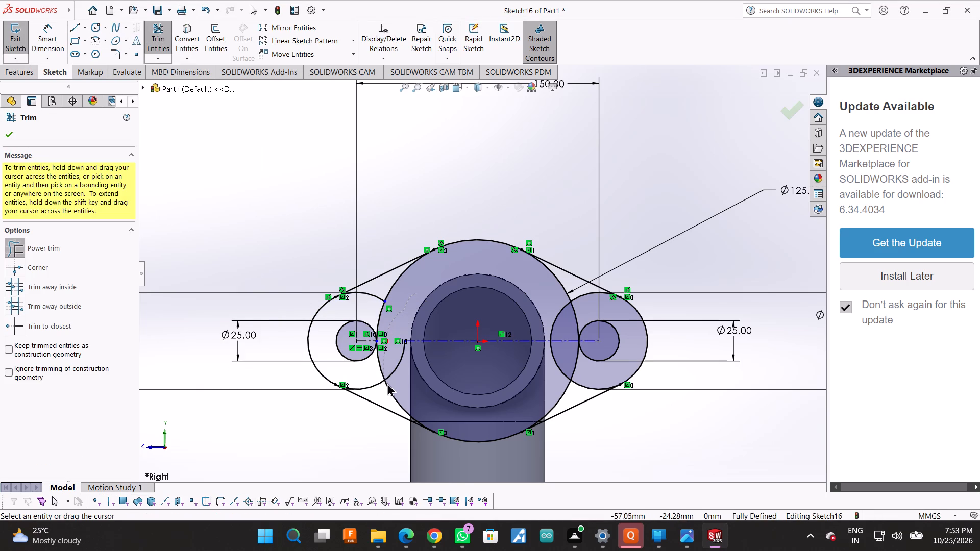
{"action": "left_click_drag", "start_coordinate": [387, 383], "coordinate": [407, 413]}
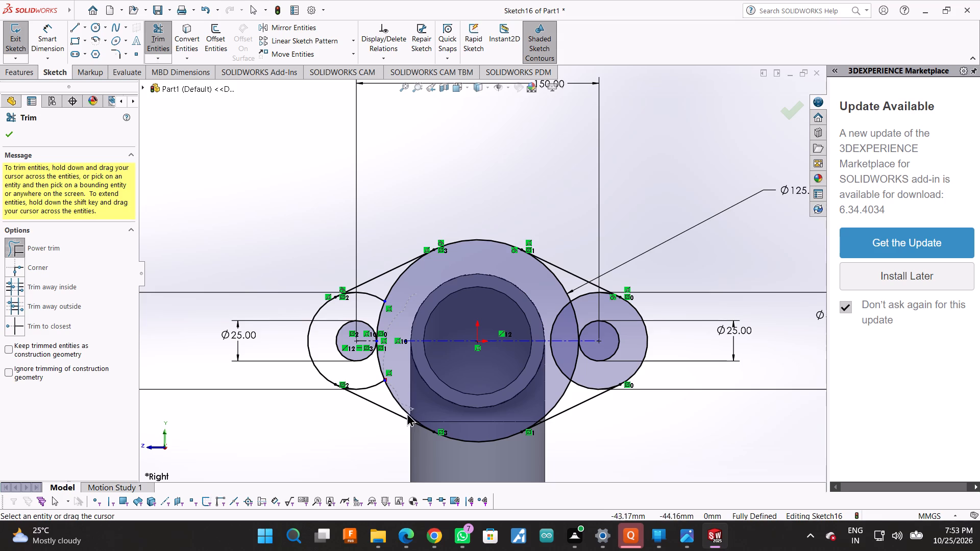
{"action": "left_click_drag", "start_coordinate": [407, 413], "coordinate": [404, 413]}
{"action": "left_click_drag", "start_coordinate": [391, 287], "coordinate": [374, 302]}
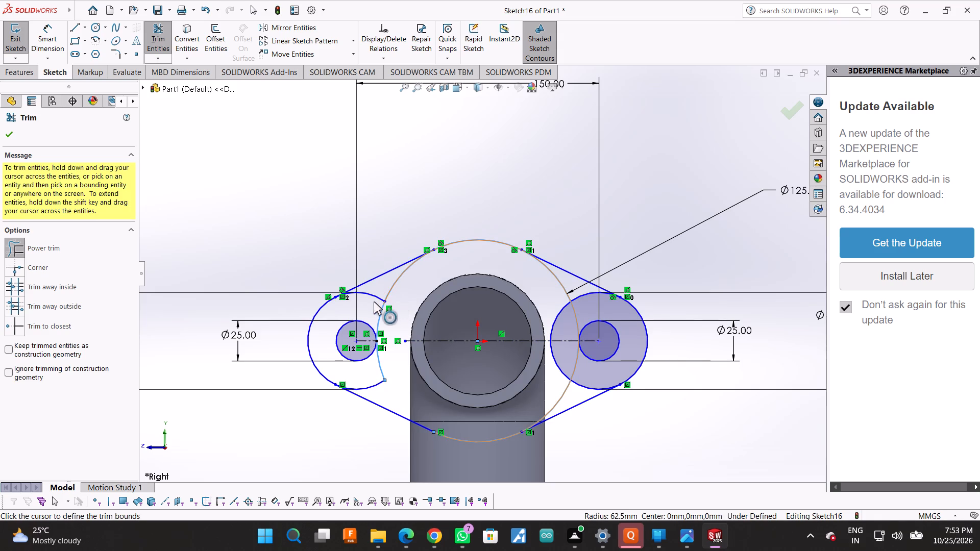
{"action": "left_click_drag", "start_coordinate": [374, 302], "coordinate": [382, 317]}
{"action": "left_click_drag", "start_coordinate": [384, 284], "coordinate": [389, 310]}
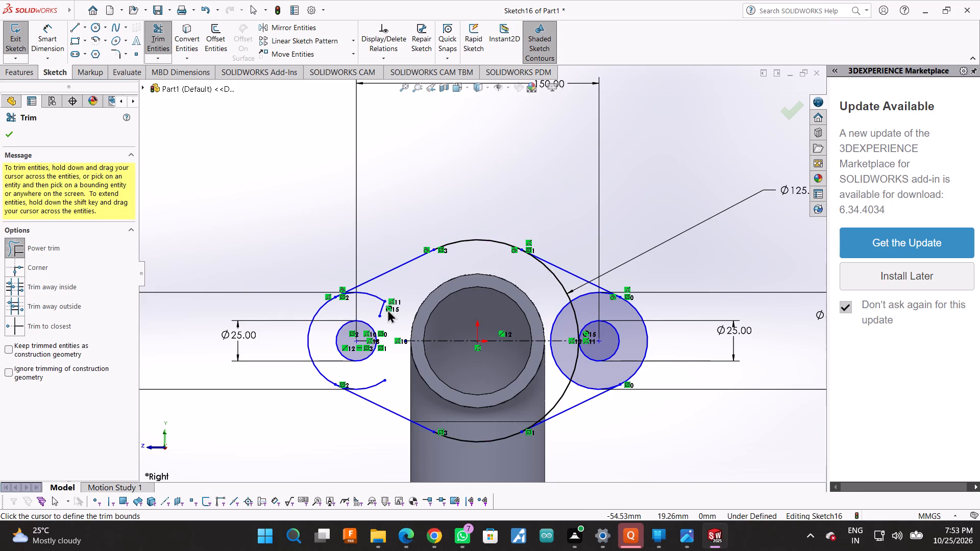
{"action": "left_click_drag", "start_coordinate": [378, 296], "coordinate": [387, 312]}
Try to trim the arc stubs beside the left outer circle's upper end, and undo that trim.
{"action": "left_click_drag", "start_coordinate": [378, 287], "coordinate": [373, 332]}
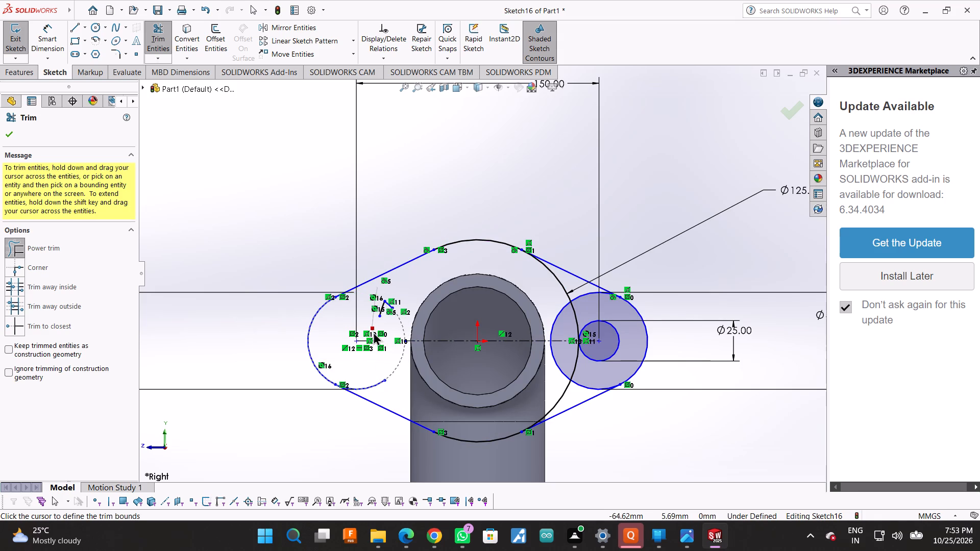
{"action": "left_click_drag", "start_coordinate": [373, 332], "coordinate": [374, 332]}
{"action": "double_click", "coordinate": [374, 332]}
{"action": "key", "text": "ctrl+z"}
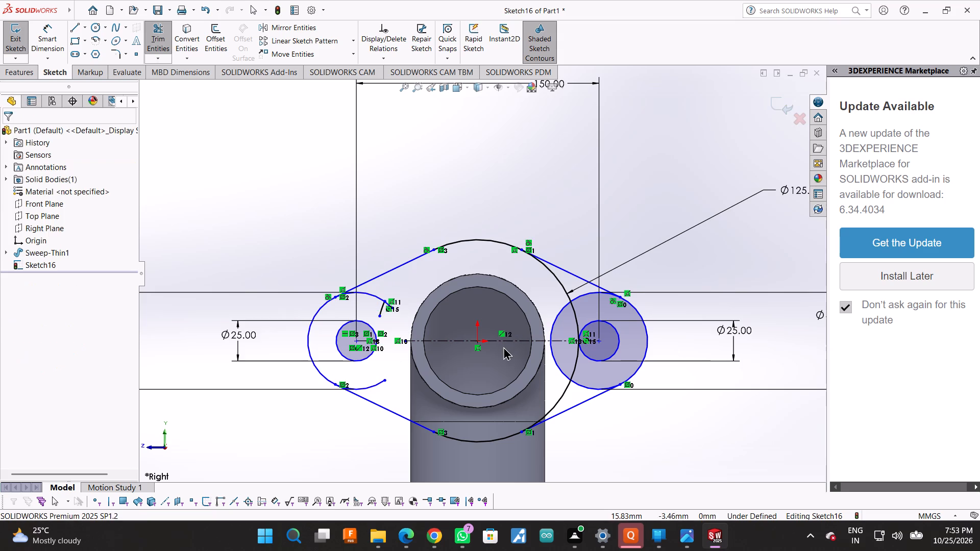
Trim off the leftover arc stubs above the centreline, between the left outer circle's upper tangent point and the pipe.
{"action": "left_click_drag", "start_coordinate": [386, 285], "coordinate": [386, 311]}
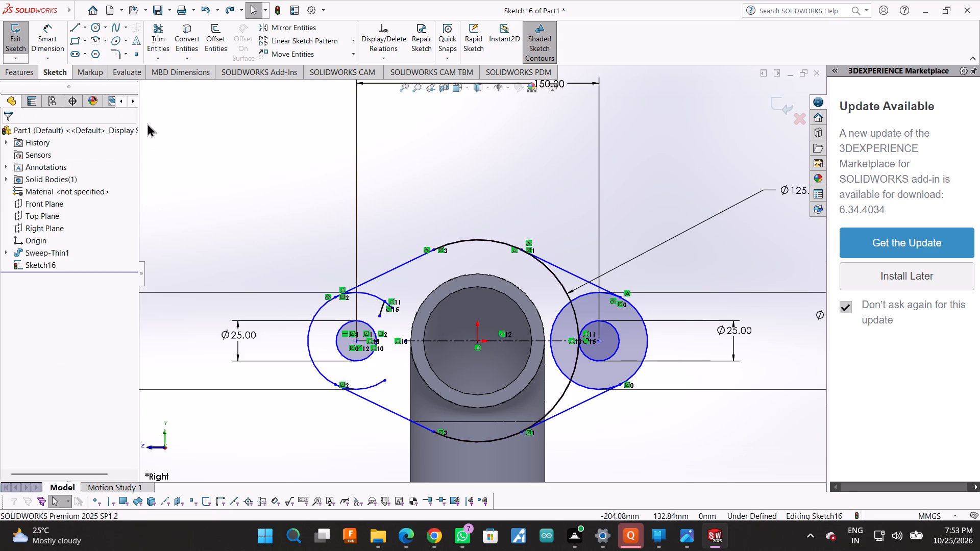
{"action": "left_click", "coordinate": [155, 27]}
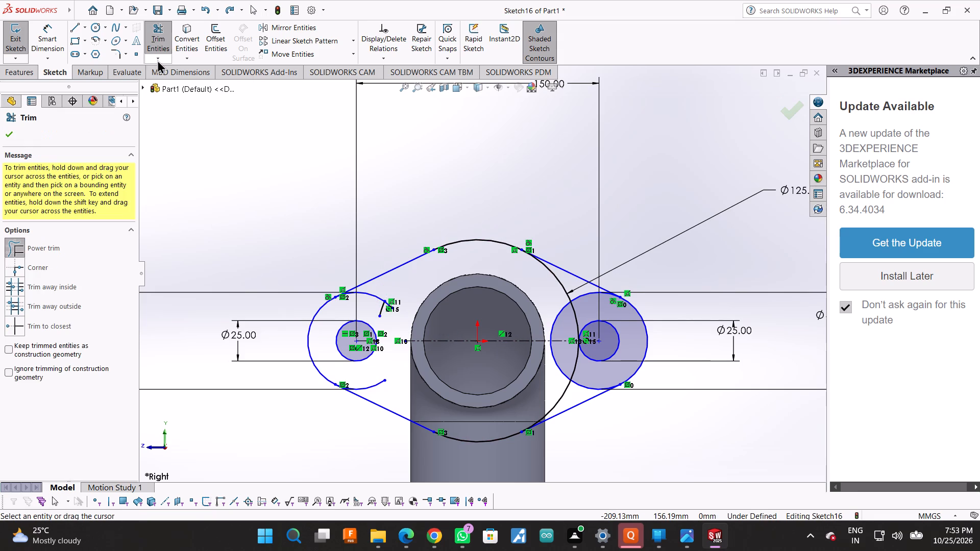
{"action": "left_click", "coordinate": [157, 60]}
{"action": "left_click", "coordinate": [171, 66]}
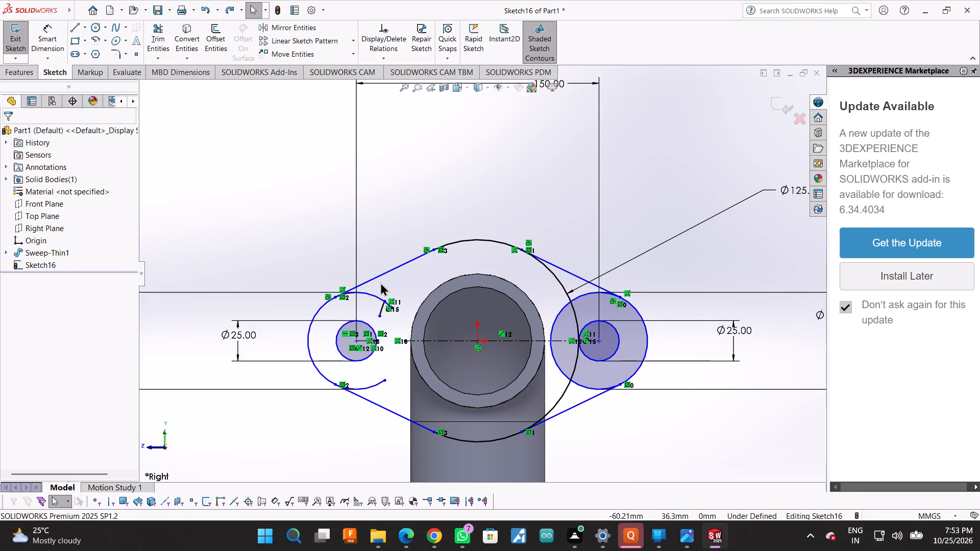
{"action": "left_click_drag", "start_coordinate": [380, 282], "coordinate": [383, 312]}
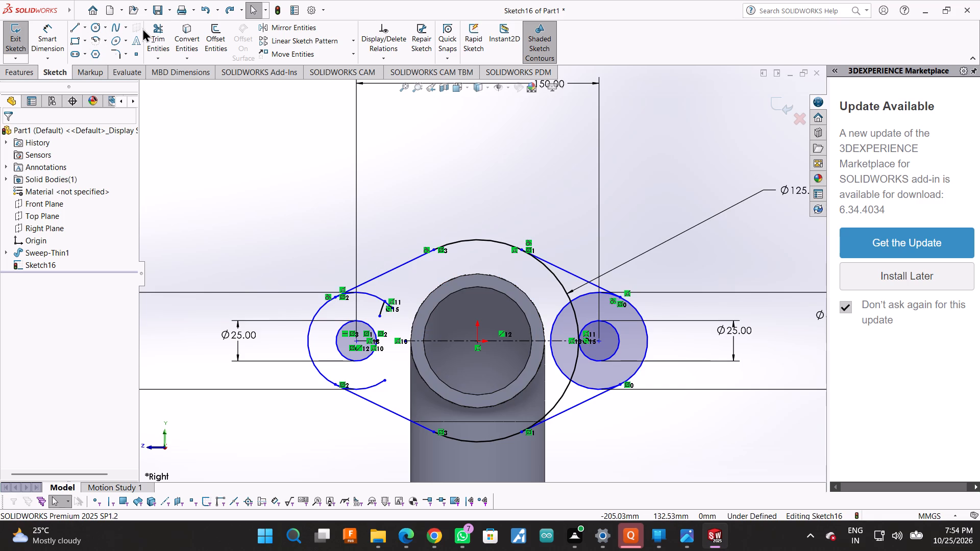
{"action": "left_click", "coordinate": [154, 29]}
{"action": "left_click_drag", "start_coordinate": [400, 279], "coordinate": [385, 320]}
{"action": "left_click_drag", "start_coordinate": [385, 281], "coordinate": [375, 311]}
{"action": "left_click_drag", "start_coordinate": [378, 312], "coordinate": [378, 306]}
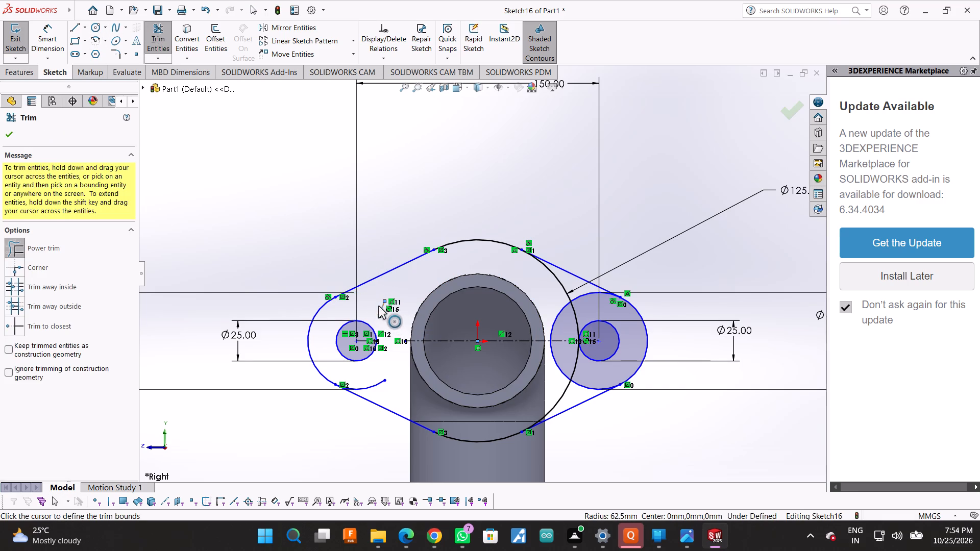
{"action": "left_click_drag", "start_coordinate": [378, 306], "coordinate": [388, 311]}
{"action": "left_click_drag", "start_coordinate": [375, 303], "coordinate": [403, 310]}
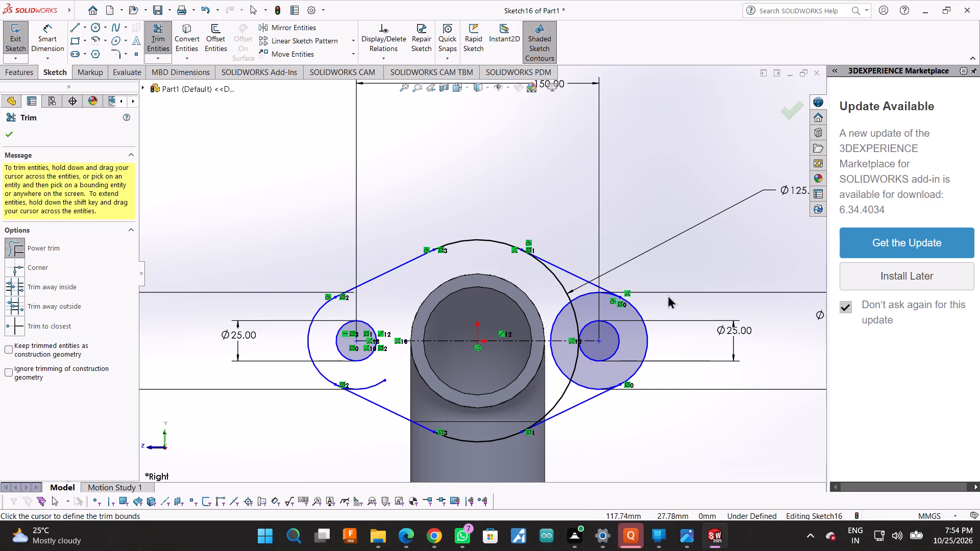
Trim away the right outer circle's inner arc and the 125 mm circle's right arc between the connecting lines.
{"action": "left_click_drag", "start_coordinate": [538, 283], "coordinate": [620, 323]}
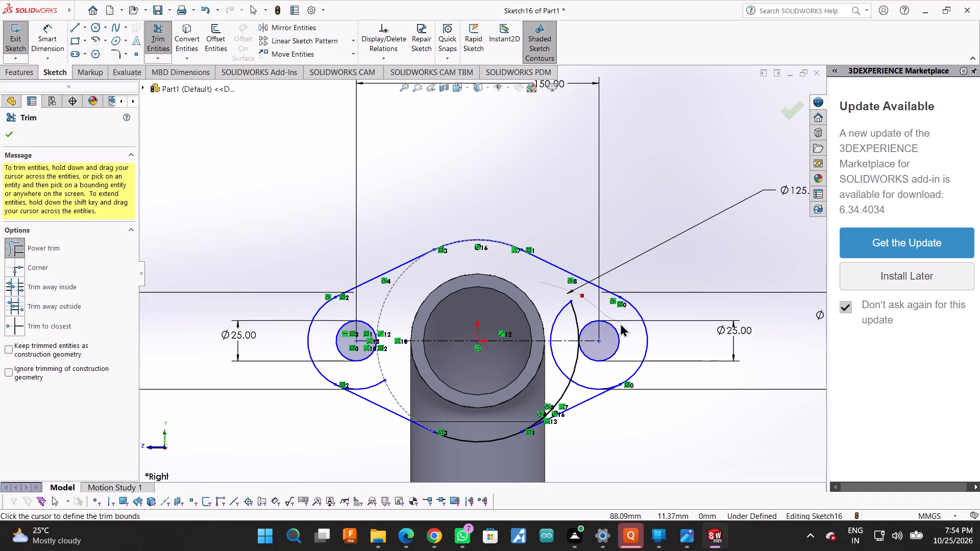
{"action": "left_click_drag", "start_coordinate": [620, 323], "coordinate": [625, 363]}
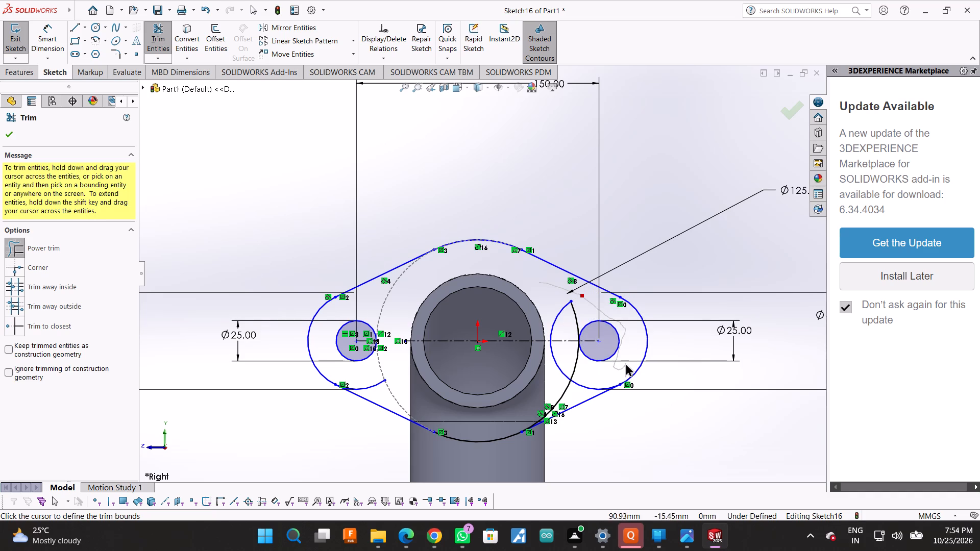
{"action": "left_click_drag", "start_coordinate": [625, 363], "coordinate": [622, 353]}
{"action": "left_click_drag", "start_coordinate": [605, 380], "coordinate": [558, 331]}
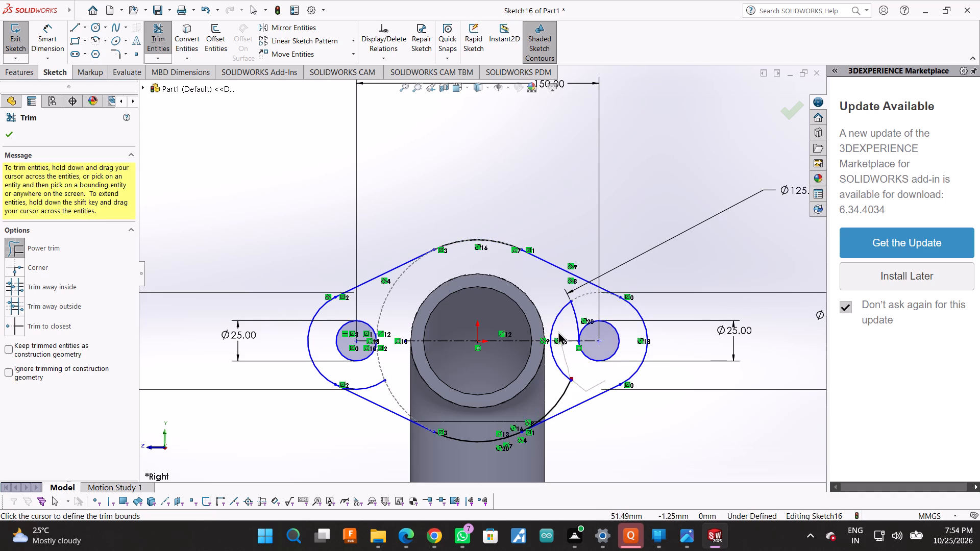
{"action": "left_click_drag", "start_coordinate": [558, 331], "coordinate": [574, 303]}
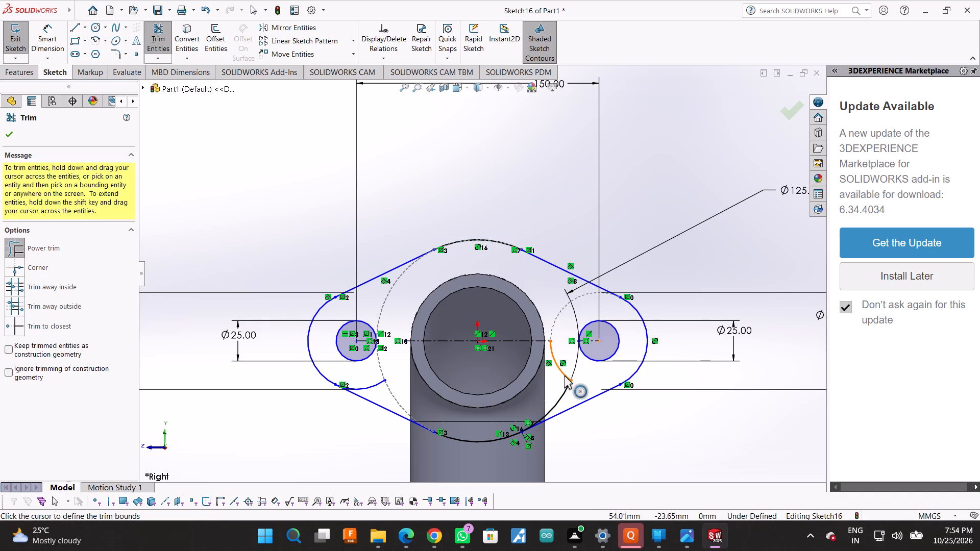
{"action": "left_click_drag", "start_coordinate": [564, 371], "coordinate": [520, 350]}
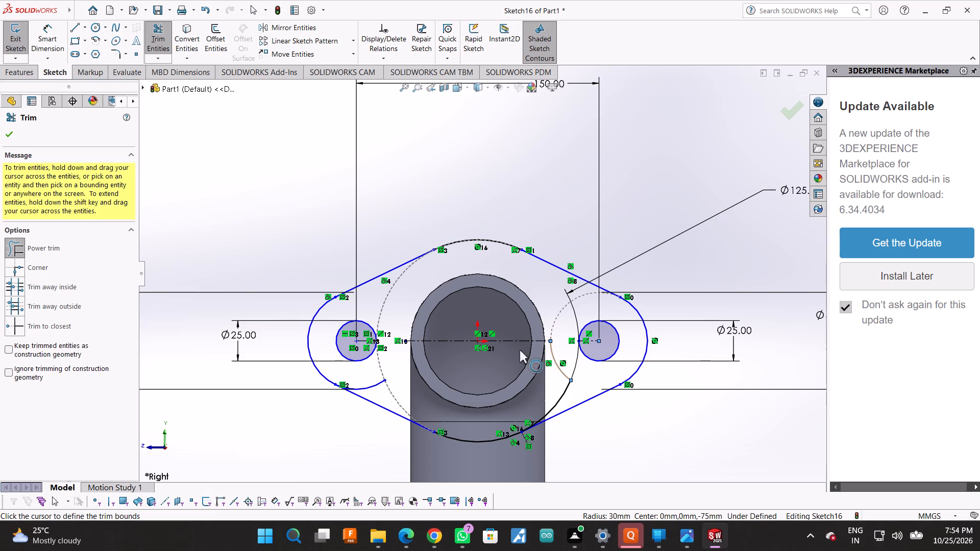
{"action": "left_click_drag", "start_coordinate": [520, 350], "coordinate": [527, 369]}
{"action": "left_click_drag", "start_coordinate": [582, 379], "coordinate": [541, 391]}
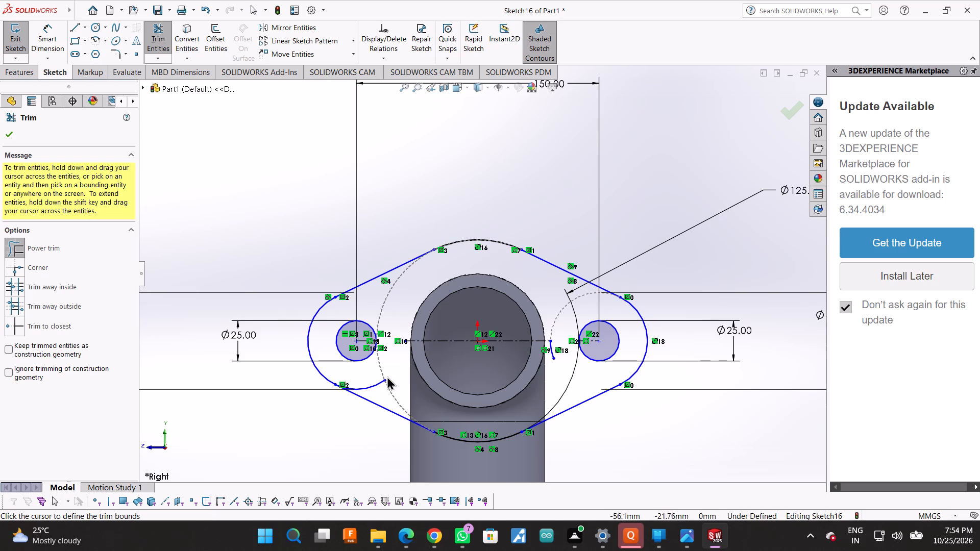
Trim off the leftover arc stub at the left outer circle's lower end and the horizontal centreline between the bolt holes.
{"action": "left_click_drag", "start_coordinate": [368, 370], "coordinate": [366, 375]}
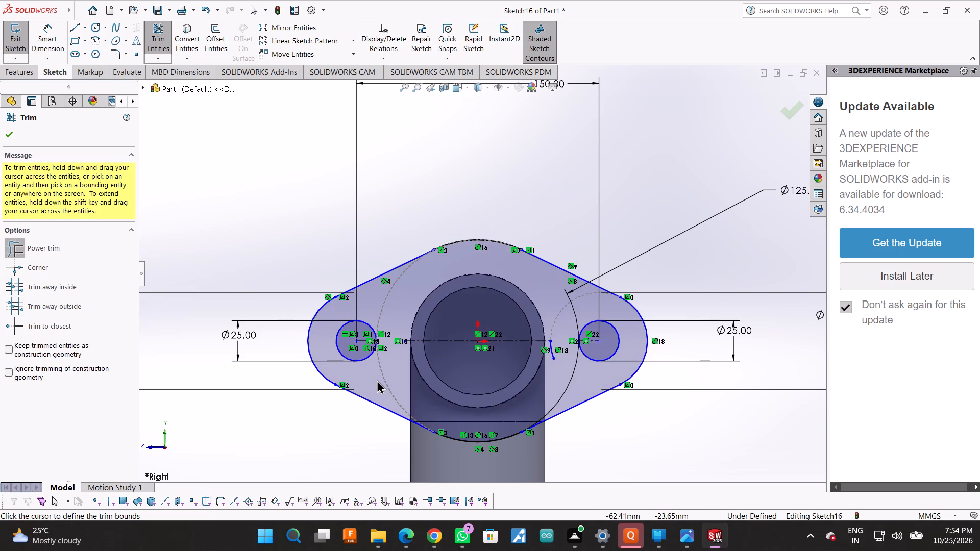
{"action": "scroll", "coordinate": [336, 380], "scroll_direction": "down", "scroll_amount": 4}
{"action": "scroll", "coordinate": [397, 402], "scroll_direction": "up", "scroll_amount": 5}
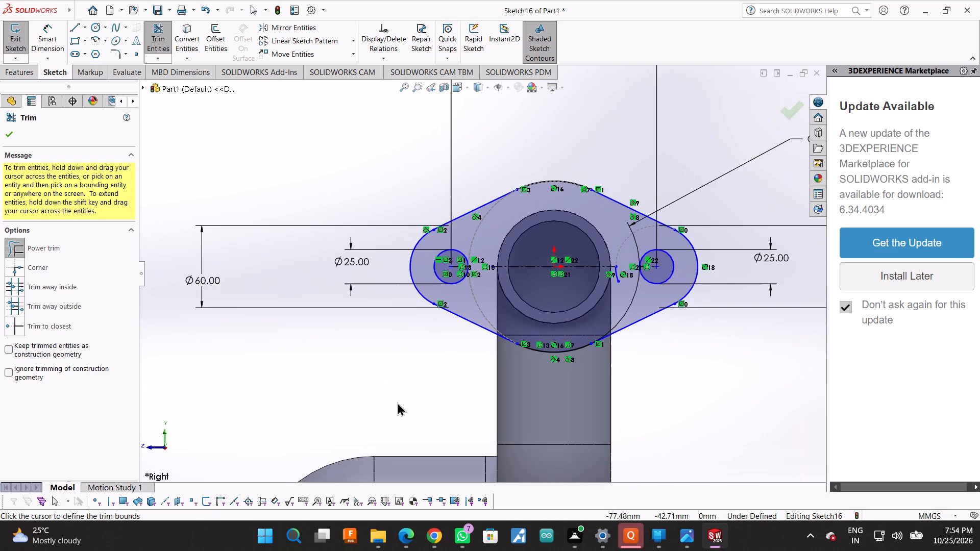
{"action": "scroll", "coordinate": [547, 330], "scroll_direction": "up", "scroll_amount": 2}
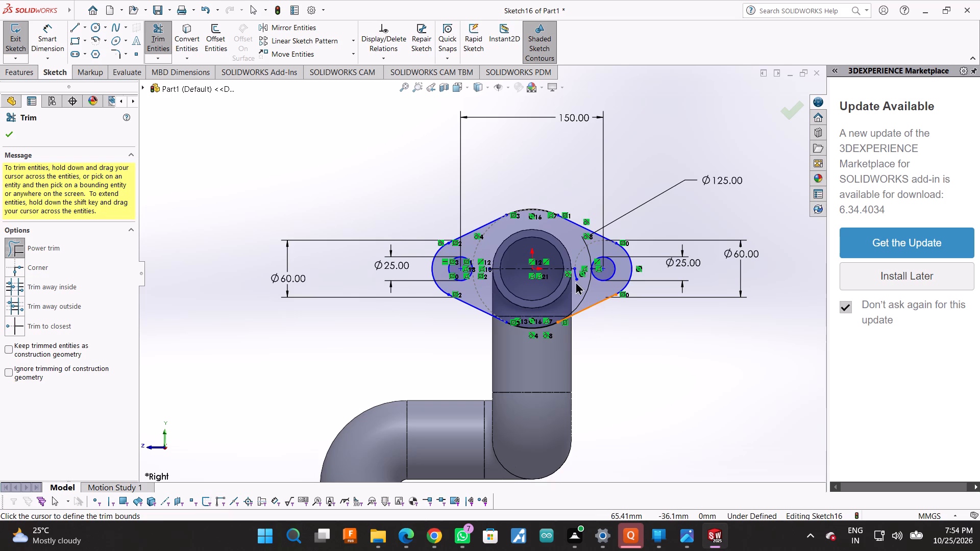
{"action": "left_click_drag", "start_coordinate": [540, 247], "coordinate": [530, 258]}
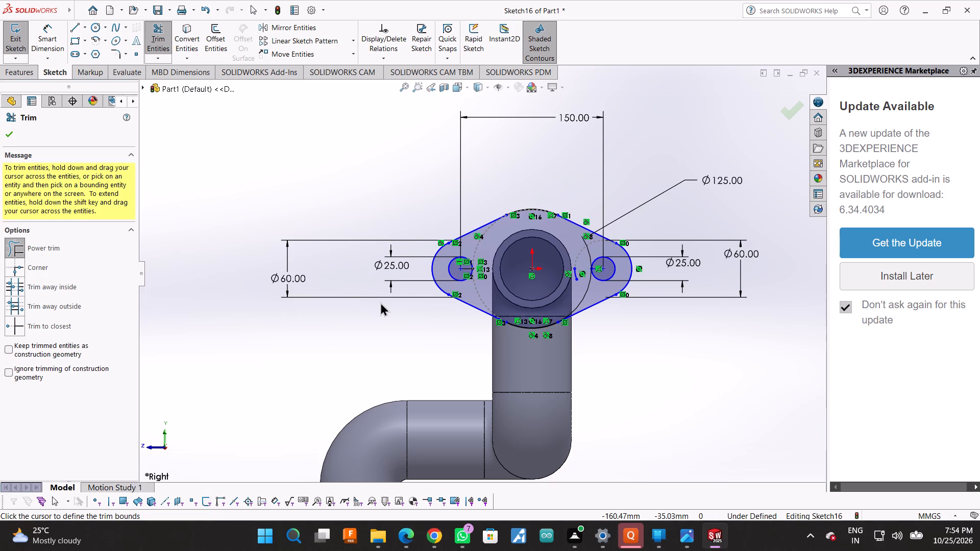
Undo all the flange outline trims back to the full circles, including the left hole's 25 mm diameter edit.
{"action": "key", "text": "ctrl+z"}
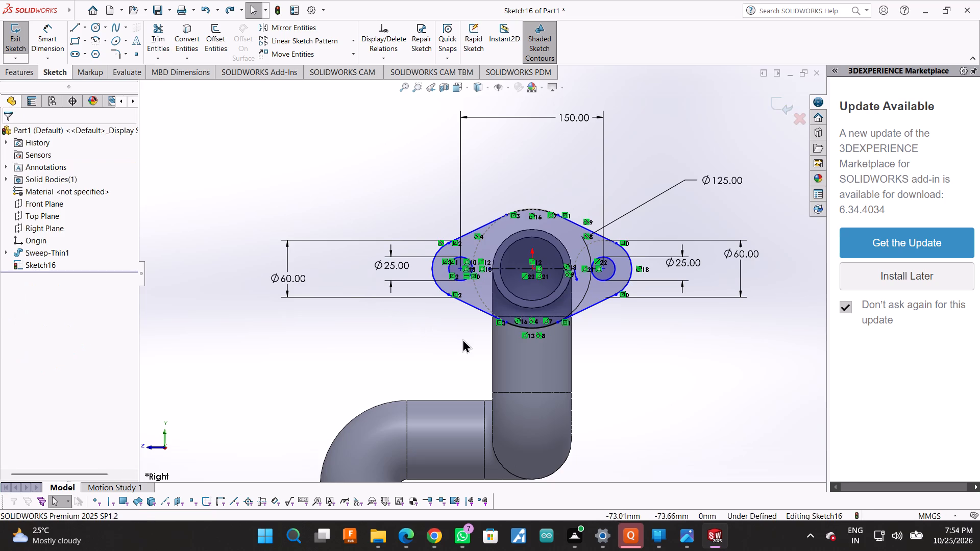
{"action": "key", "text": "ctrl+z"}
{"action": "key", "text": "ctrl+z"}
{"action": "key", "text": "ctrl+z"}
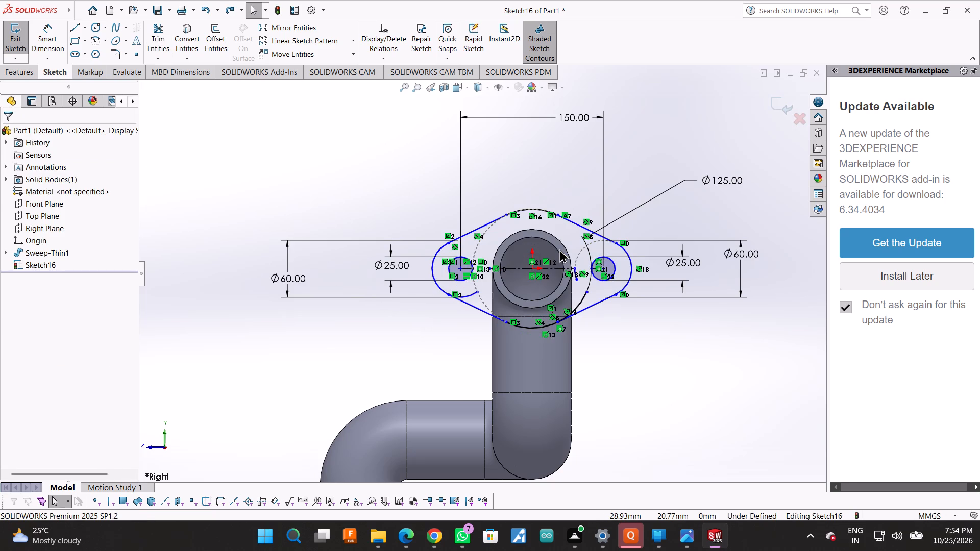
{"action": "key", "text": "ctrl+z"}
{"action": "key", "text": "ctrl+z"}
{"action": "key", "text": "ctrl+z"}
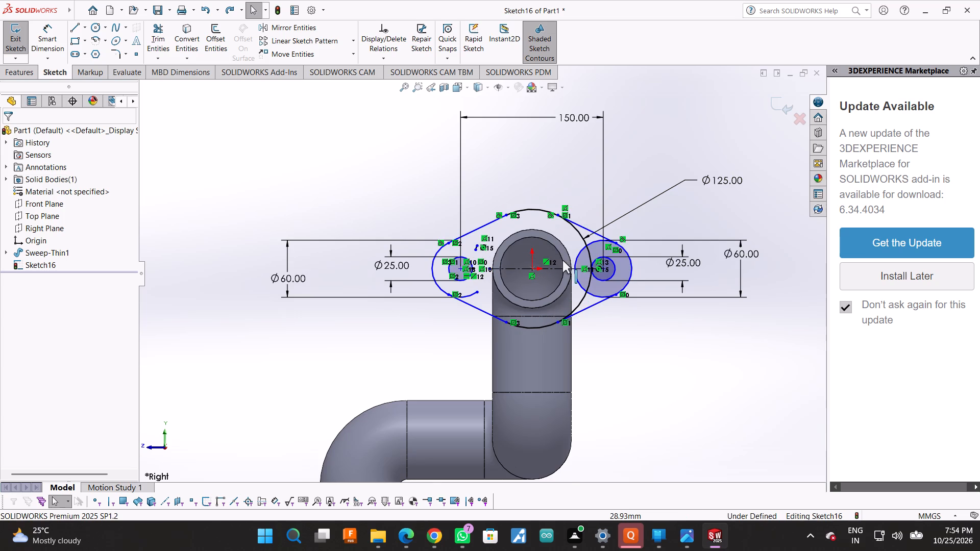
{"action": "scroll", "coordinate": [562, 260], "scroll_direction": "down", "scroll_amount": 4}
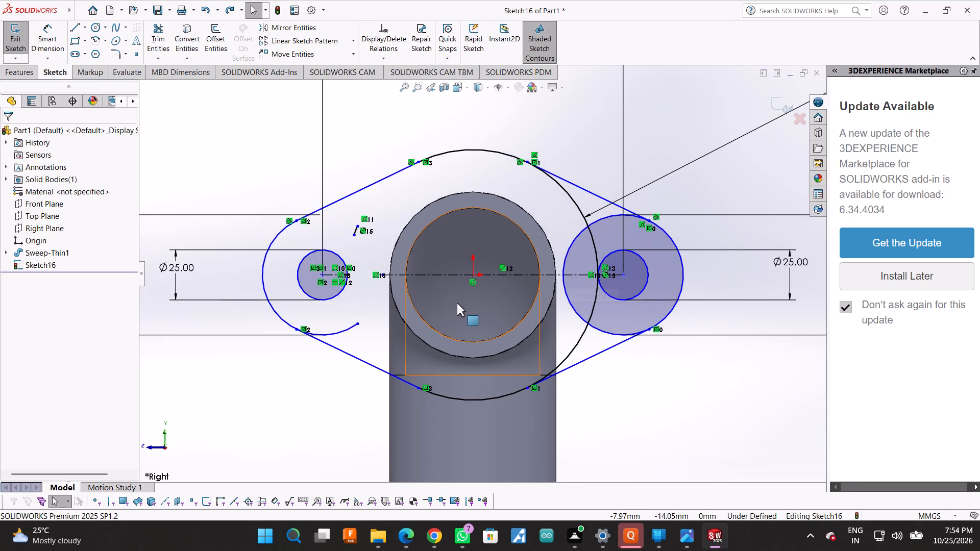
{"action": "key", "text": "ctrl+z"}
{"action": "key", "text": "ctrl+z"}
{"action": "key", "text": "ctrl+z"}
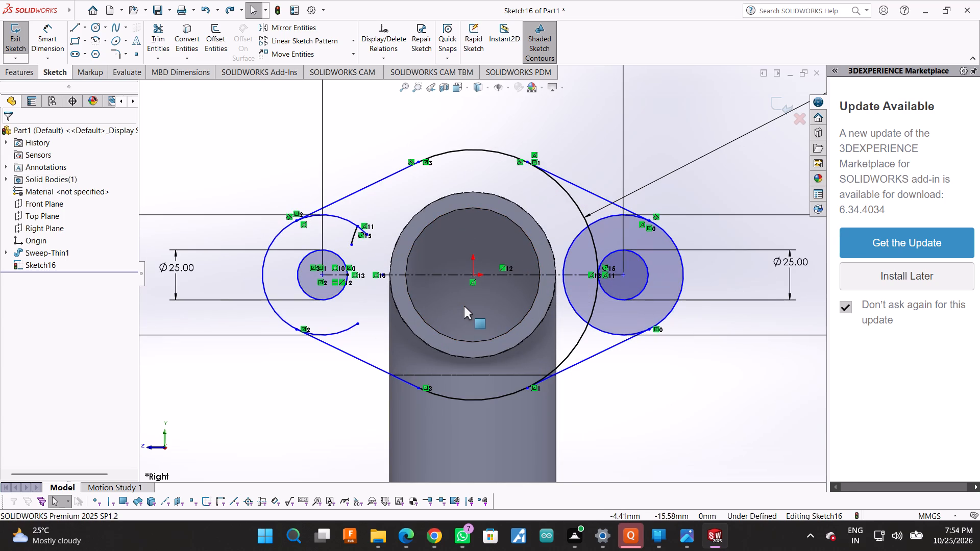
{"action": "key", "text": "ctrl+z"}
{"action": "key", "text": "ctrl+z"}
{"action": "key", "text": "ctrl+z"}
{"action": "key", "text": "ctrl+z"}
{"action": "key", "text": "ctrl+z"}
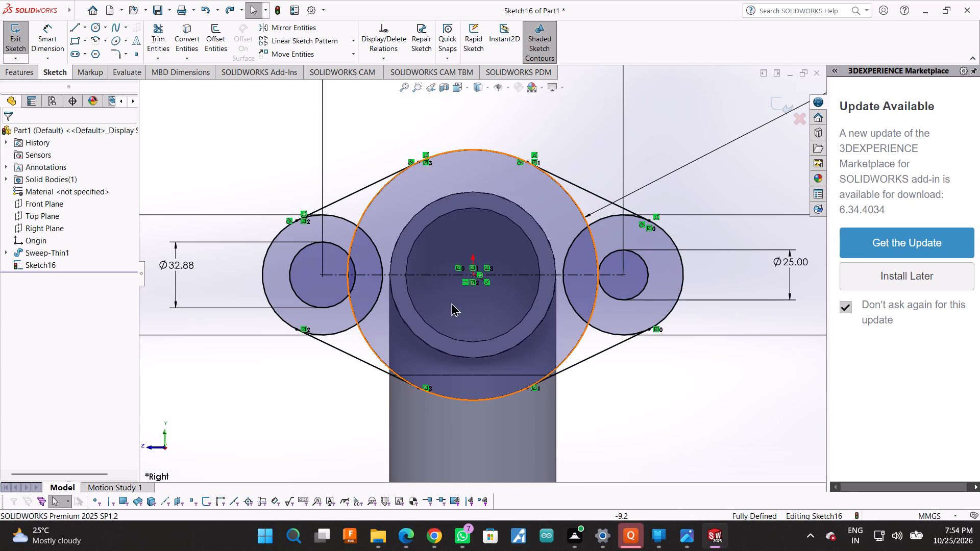
Trim away the right 60 mm circle's inner arc and the 125 mm circle's right arc between the tangent lines.
{"action": "left_click", "coordinate": [163, 27]}
{"action": "scroll", "coordinate": [641, 415], "scroll_direction": "down", "scroll_amount": 3}
{"action": "scroll", "coordinate": [558, 316], "scroll_direction": "up", "scroll_amount": 2}
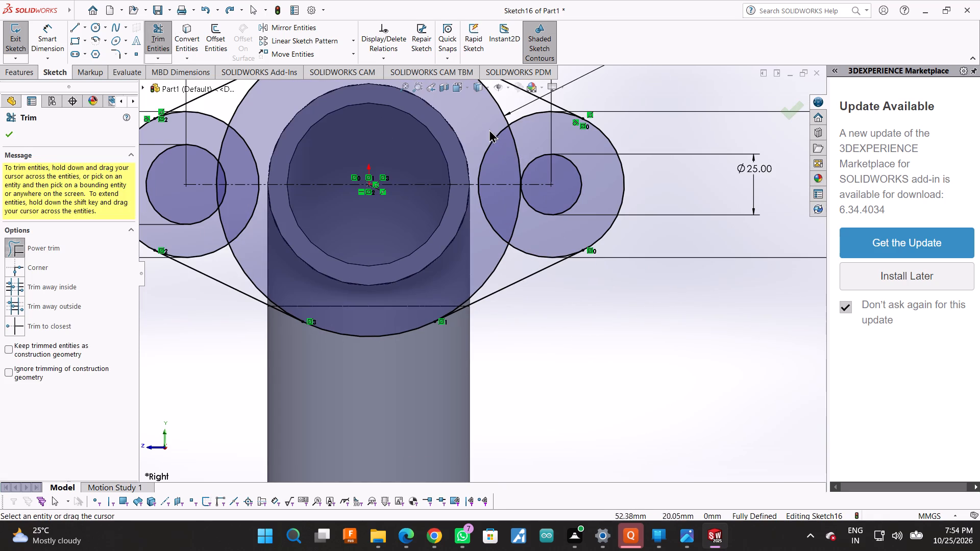
{"action": "left_click_drag", "start_coordinate": [483, 121], "coordinate": [529, 144]}
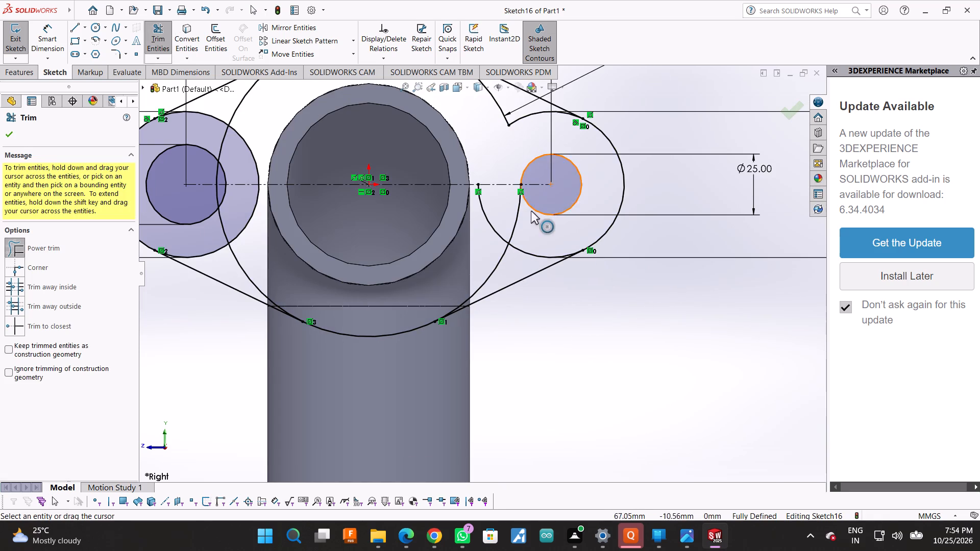
{"action": "left_click_drag", "start_coordinate": [524, 213], "coordinate": [495, 233]}
{"action": "left_click_drag", "start_coordinate": [532, 234], "coordinate": [519, 239]}
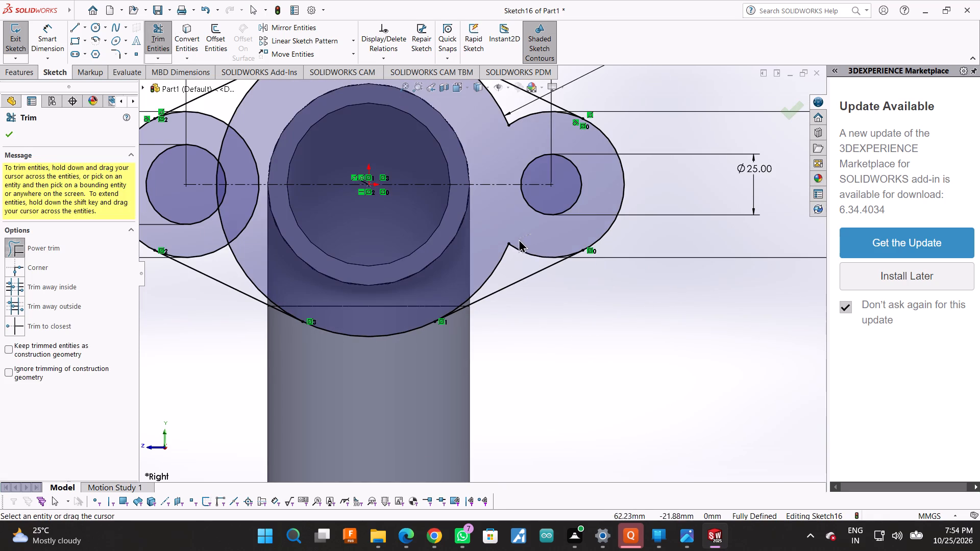
{"action": "left_click_drag", "start_coordinate": [519, 239], "coordinate": [501, 258]}
{"action": "left_click_drag", "start_coordinate": [488, 112], "coordinate": [509, 113]}
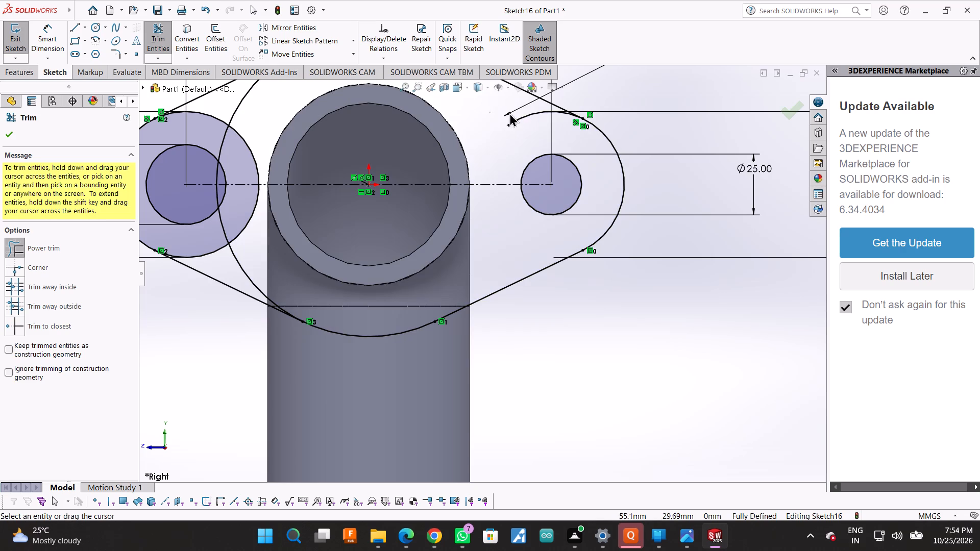
{"action": "left_click_drag", "start_coordinate": [509, 113], "coordinate": [526, 121]}
Trim away the left 60 mm circle's inner arc and the 125 mm circle's left arc between the tangent lines.
{"action": "scroll", "coordinate": [599, 217], "scroll_direction": "up", "scroll_amount": 2}
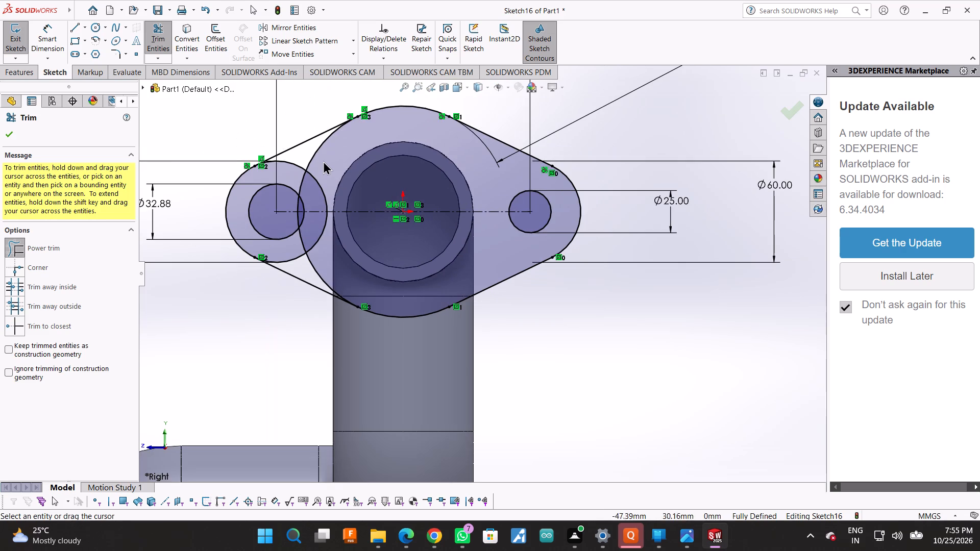
{"action": "left_click_drag", "start_coordinate": [323, 159], "coordinate": [302, 186]}
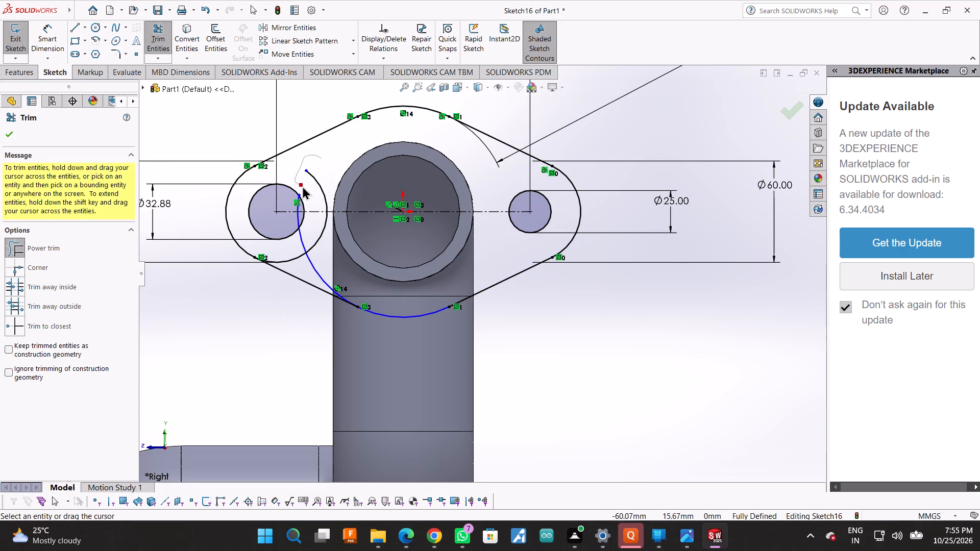
{"action": "left_click_drag", "start_coordinate": [302, 186], "coordinate": [323, 184]}
{"action": "left_click_drag", "start_coordinate": [325, 258], "coordinate": [322, 258]}
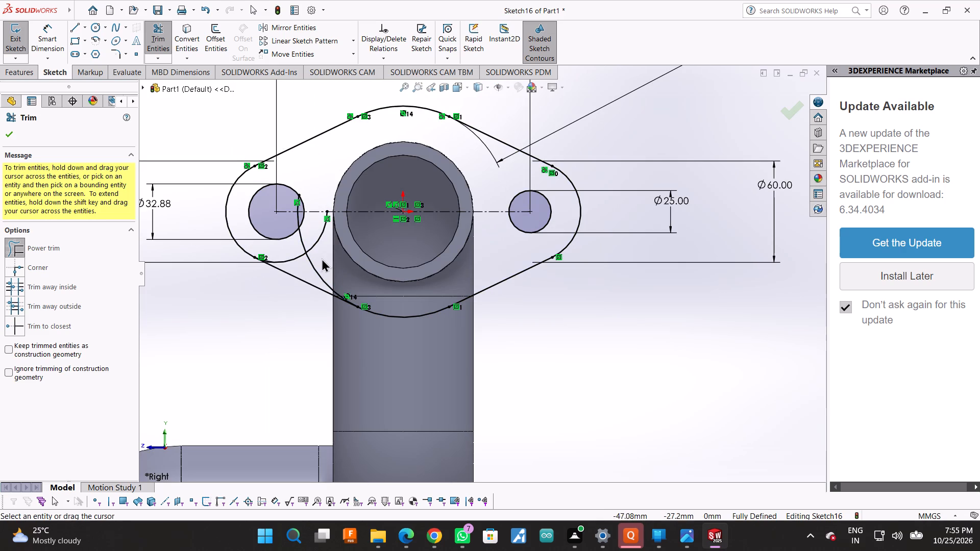
{"action": "left_click_drag", "start_coordinate": [322, 258], "coordinate": [300, 236]}
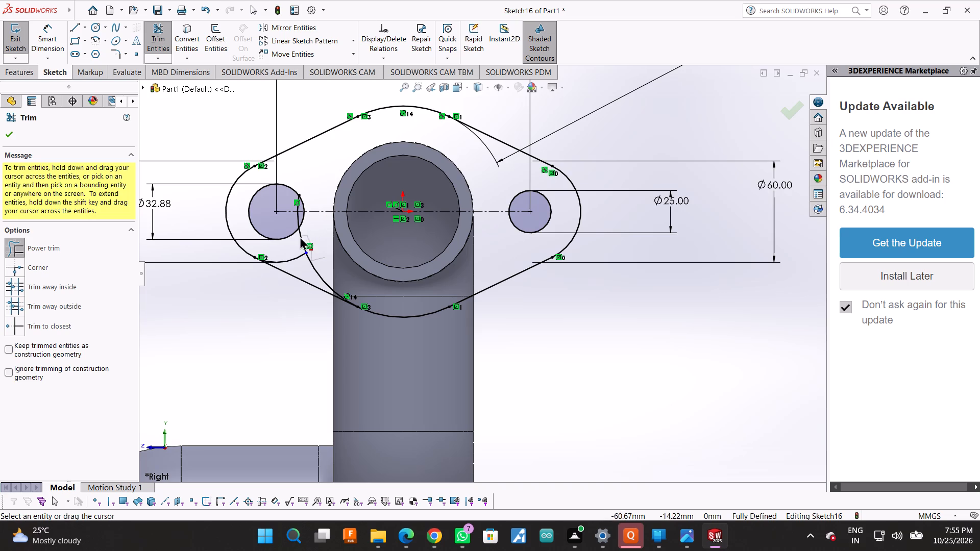
{"action": "left_click_drag", "start_coordinate": [300, 236], "coordinate": [310, 255]}
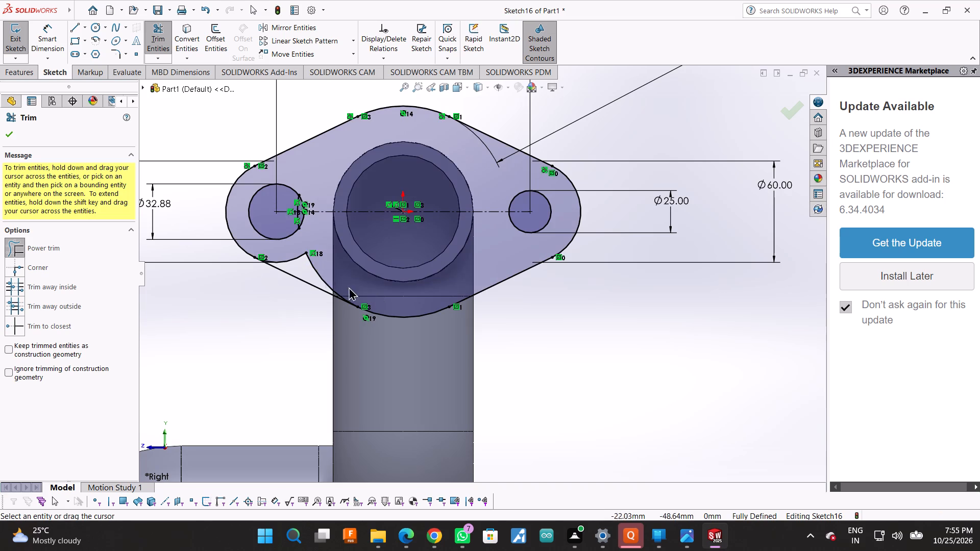
{"action": "left_click_drag", "start_coordinate": [306, 260], "coordinate": [290, 264]}
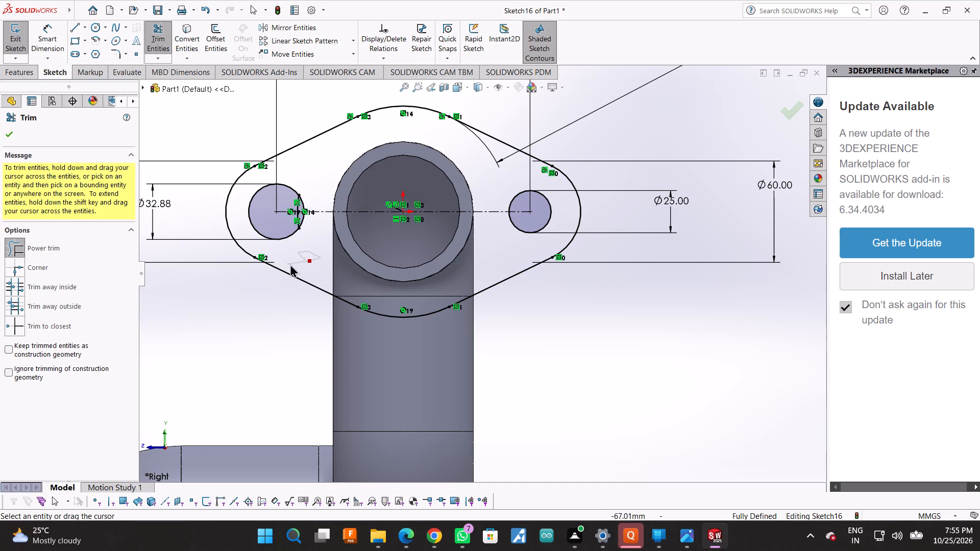
{"action": "left_click_drag", "start_coordinate": [290, 264], "coordinate": [311, 256]}
Trim off the remaining 125 mm arc stubs inside the left bolt hole circle and finish trimming.
{"action": "scroll", "coordinate": [298, 222], "scroll_direction": "down", "scroll_amount": 7}
{"action": "left_click_drag", "start_coordinate": [419, 203], "coordinate": [399, 200]}
{"action": "left_click_drag", "start_coordinate": [410, 244], "coordinate": [397, 244]}
{"action": "scroll", "coordinate": [427, 300], "scroll_direction": "up", "scroll_amount": 1}
{"action": "left_click_drag", "start_coordinate": [430, 254], "coordinate": [395, 275]}
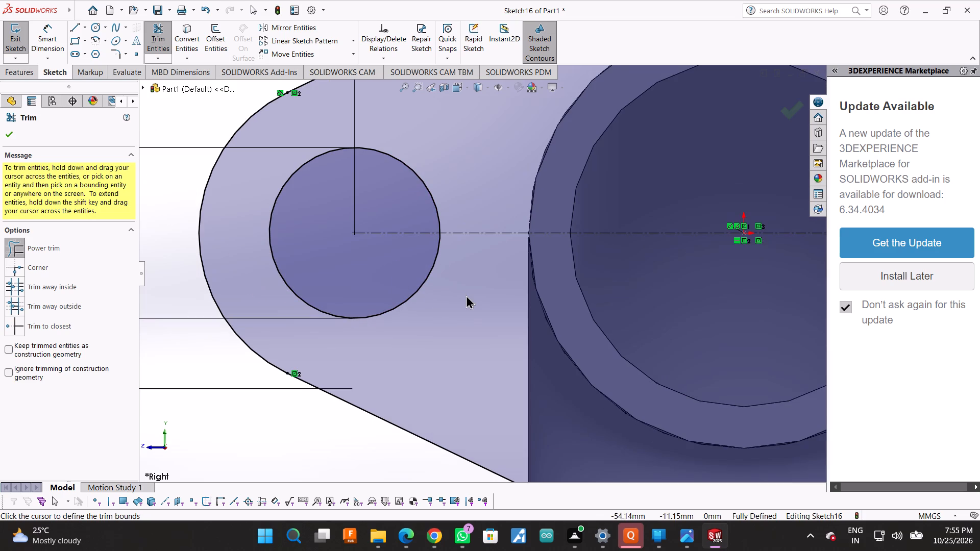
{"action": "scroll", "coordinate": [466, 295], "scroll_direction": "up", "scroll_amount": 6}
{"action": "scroll", "coordinate": [647, 235], "scroll_direction": "up", "scroll_amount": 2}
{"action": "scroll", "coordinate": [707, 306], "scroll_direction": "down", "scroll_amount": 1}
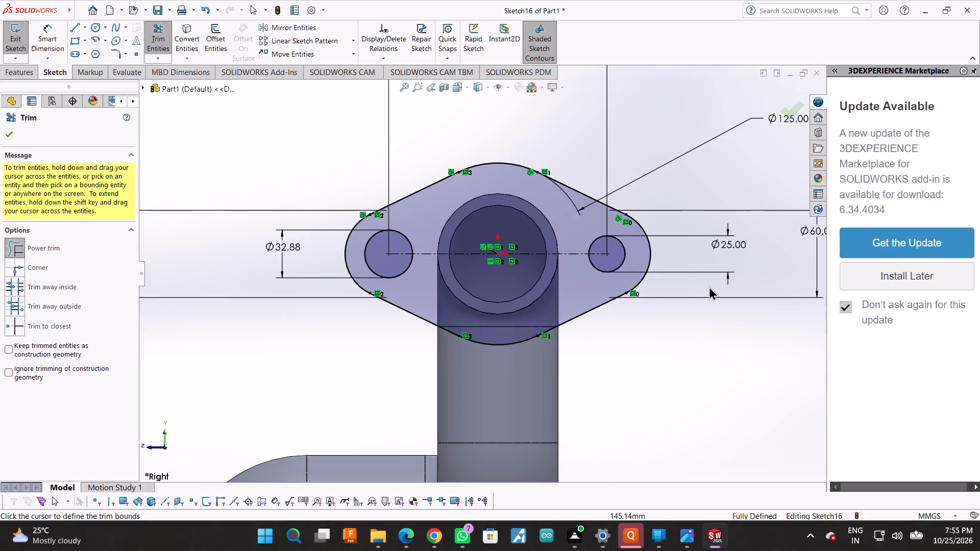
{"action": "left_click", "coordinate": [4, 133]}
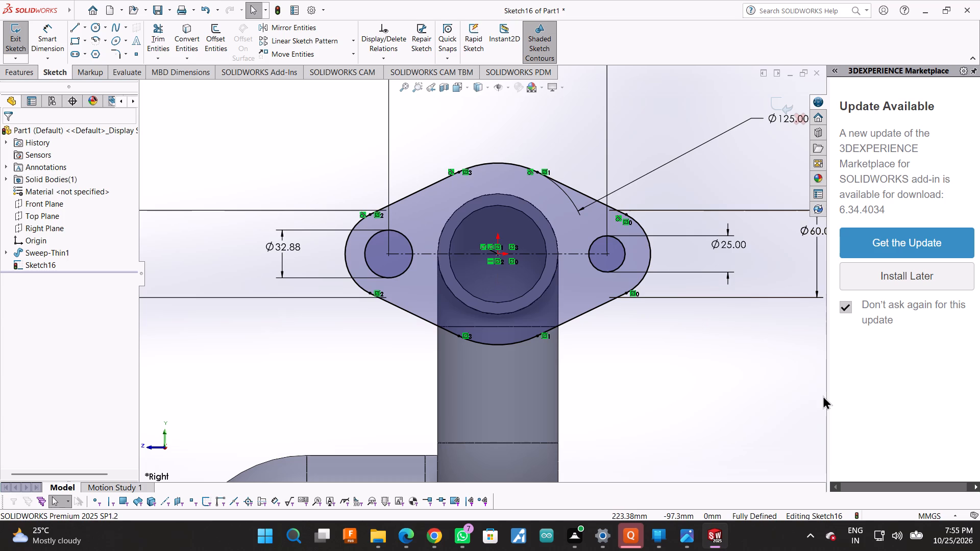
Convert the pipe end's outer circular edge into the flange sketch with Convert Entities.
{"action": "scroll", "coordinate": [823, 395], "scroll_direction": "up", "scroll_amount": 2}
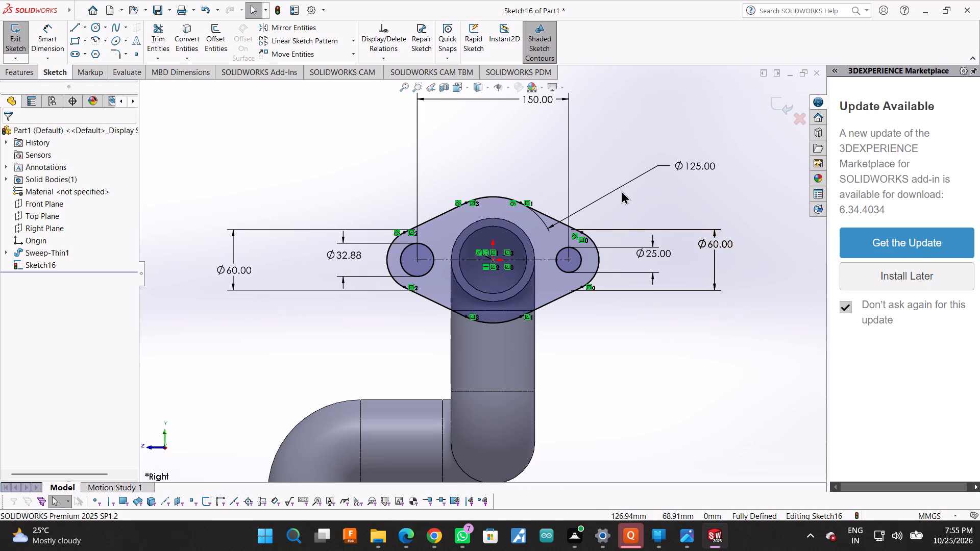
{"action": "scroll", "coordinate": [621, 190], "scroll_direction": "down", "scroll_amount": 1}
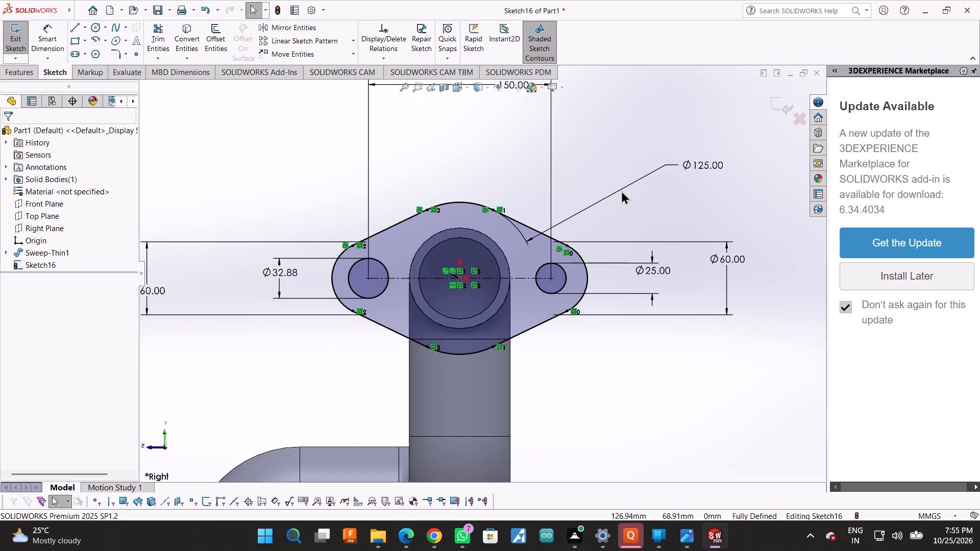
{"action": "left_click", "coordinate": [437, 232]}
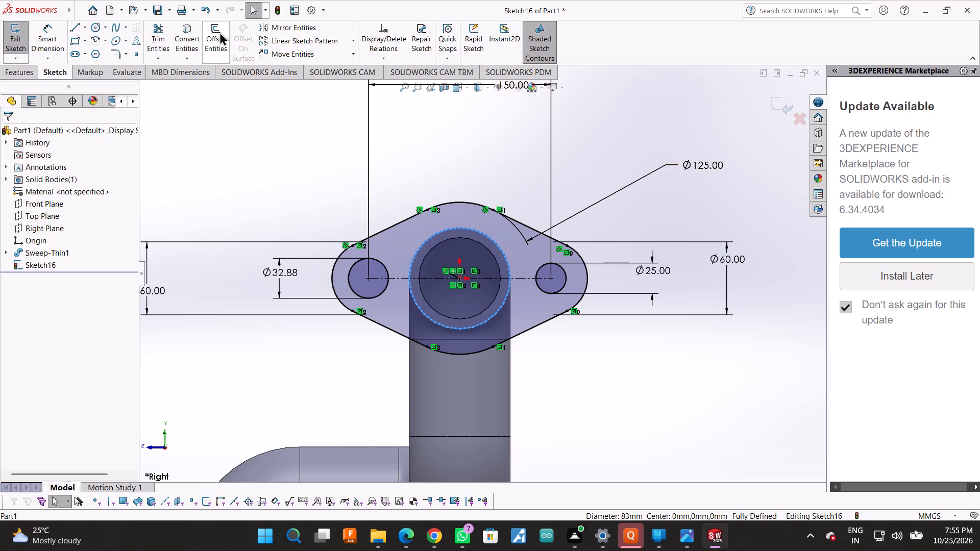
{"action": "left_click", "coordinate": [195, 30]}
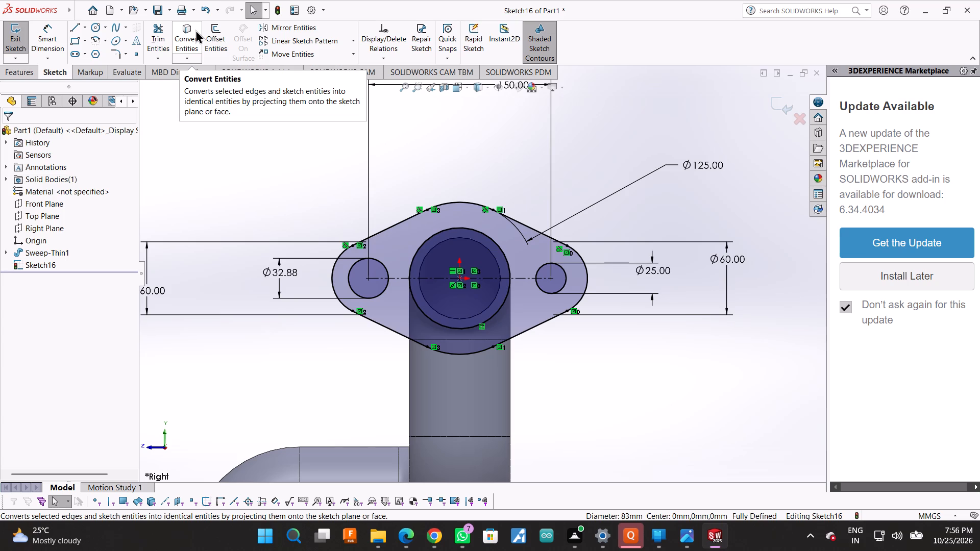
Extrude the flange sketch 25 mm blind back along the pipe, merging it with the pipe body.
{"action": "left_click", "coordinate": [21, 71]}
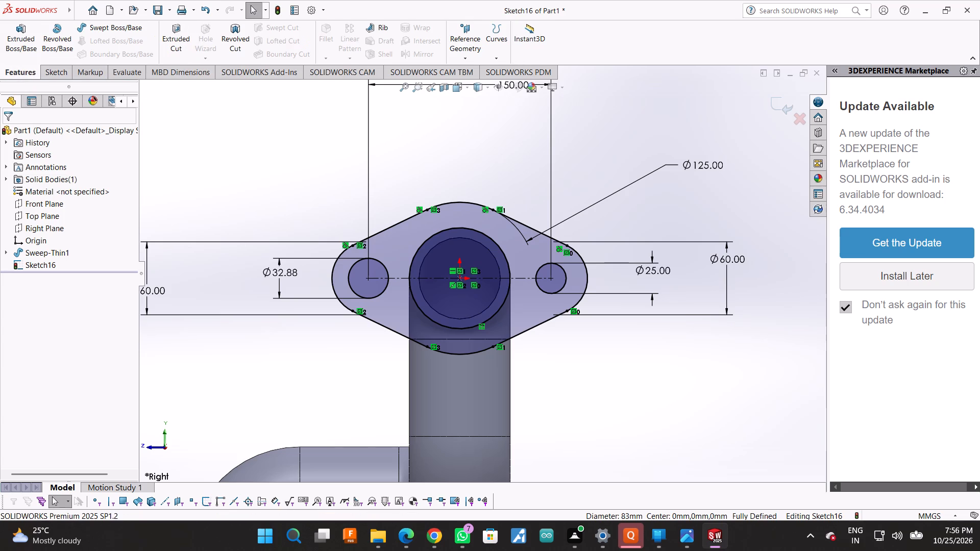
{"action": "left_click", "coordinate": [12, 31]}
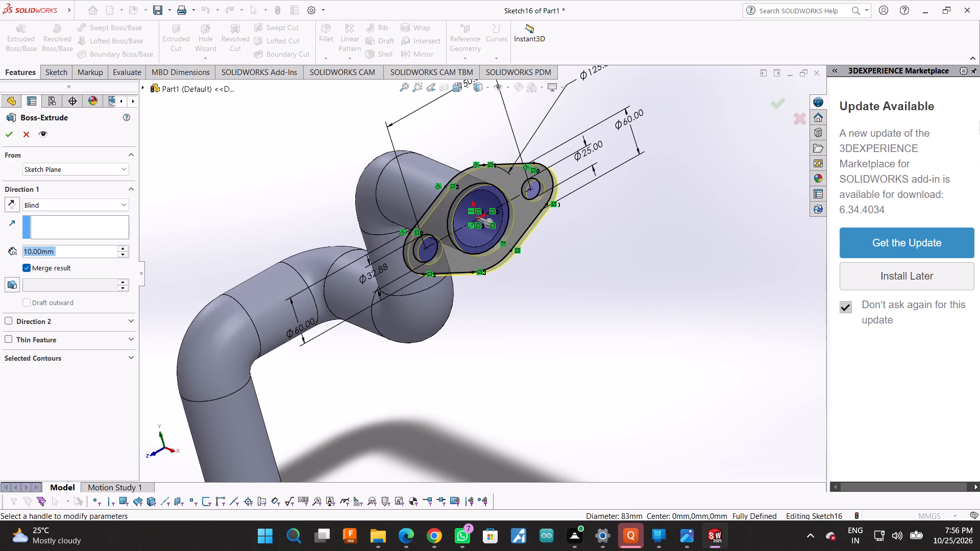
{"action": "type", "text": "25"}
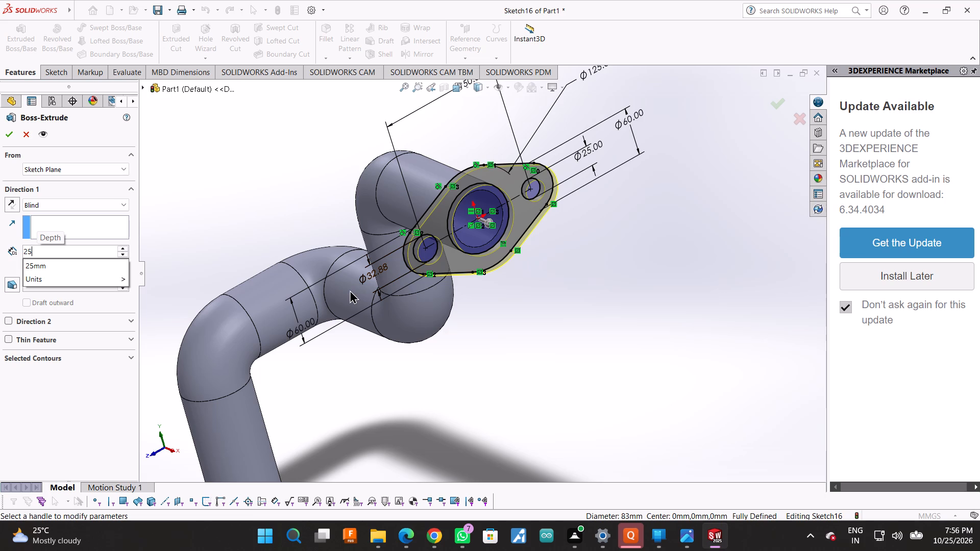
{"action": "left_click", "coordinate": [9, 202]}
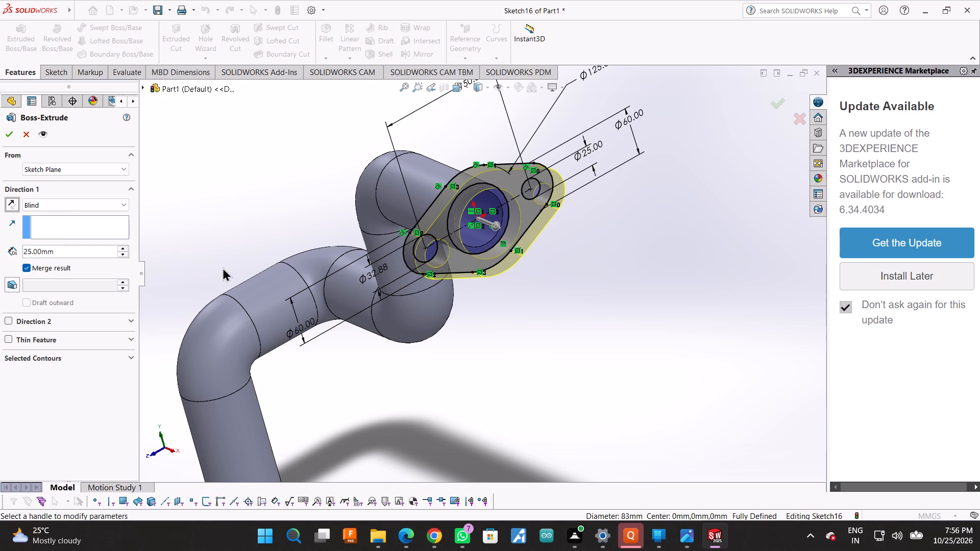
{"action": "scroll", "coordinate": [380, 209], "scroll_direction": "down", "scroll_amount": 1}
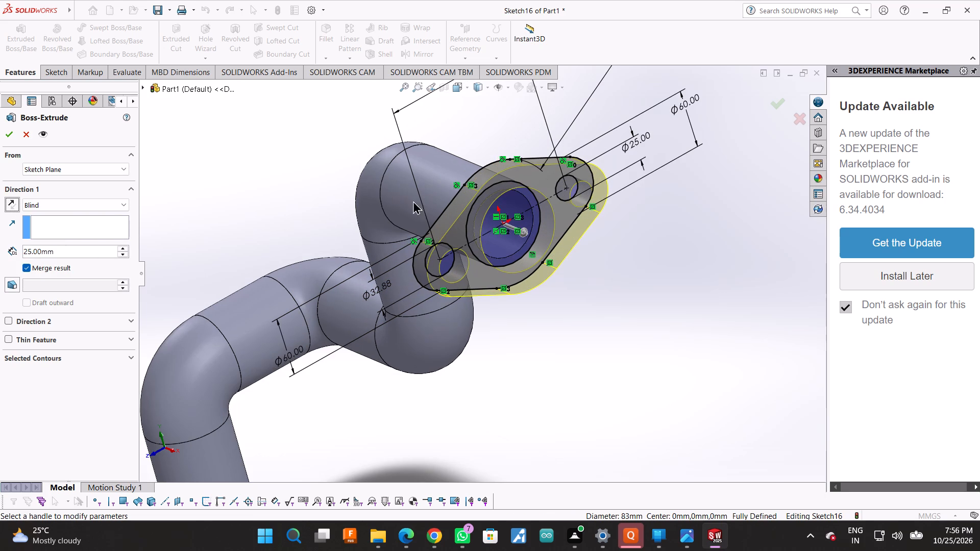
{"action": "left_click", "coordinate": [9, 201]}
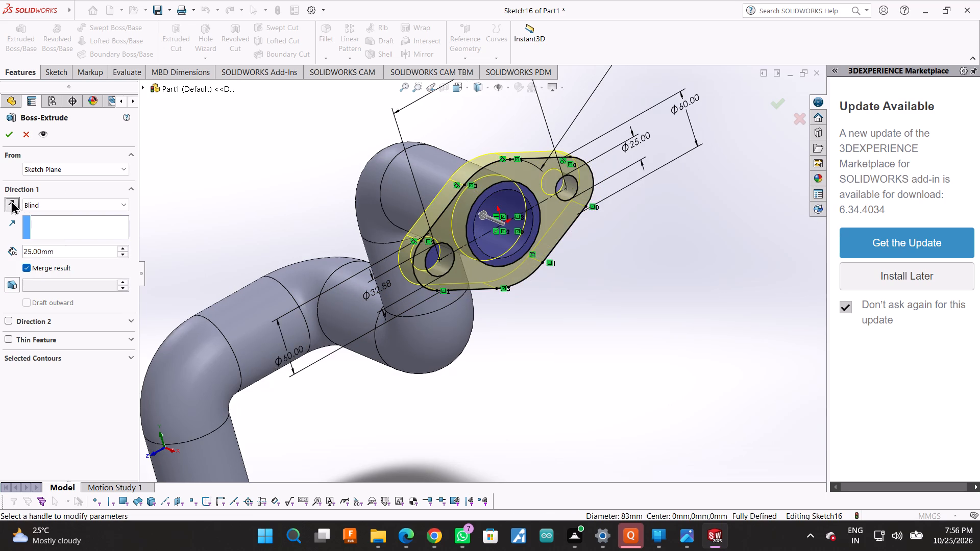
{"action": "left_click", "coordinate": [11, 201]}
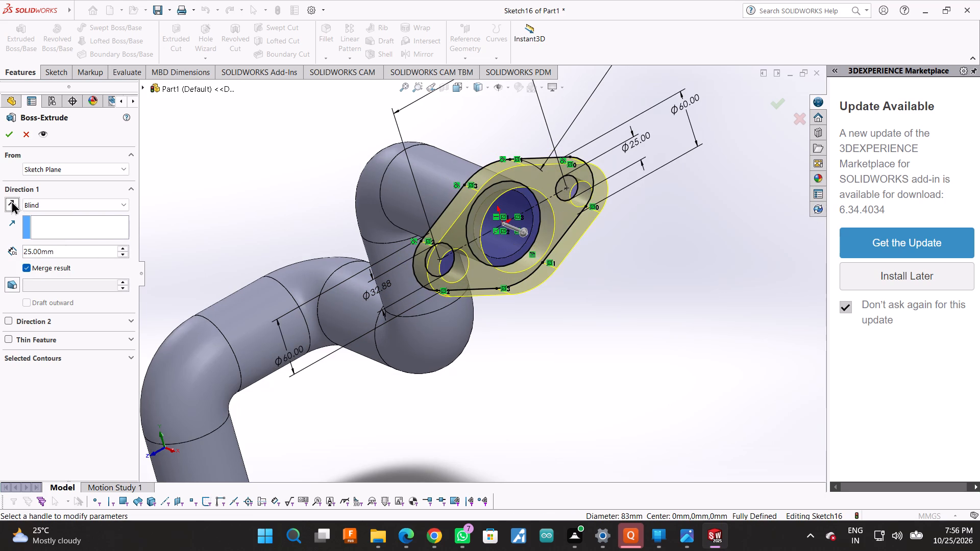
{"action": "left_click", "coordinate": [11, 201]}
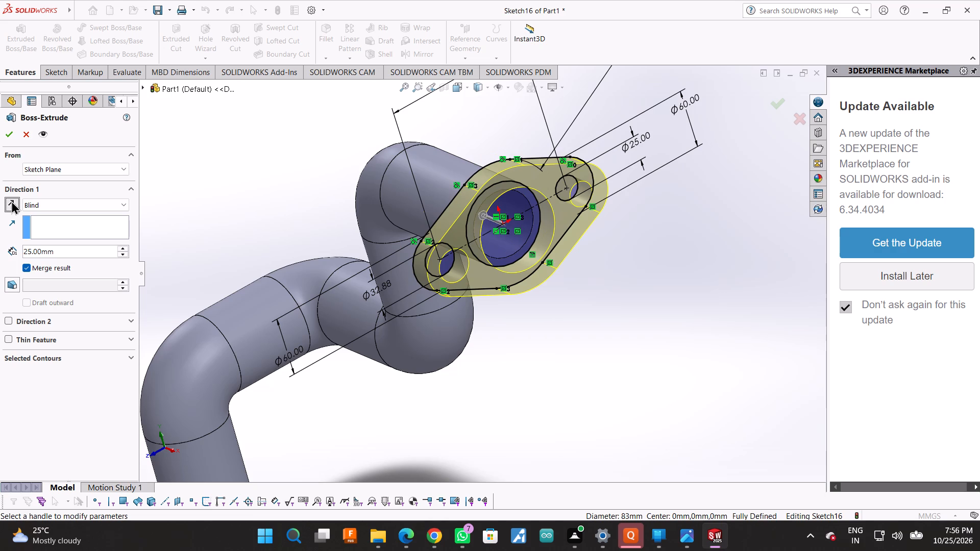
{"action": "left_click", "coordinate": [7, 141]}
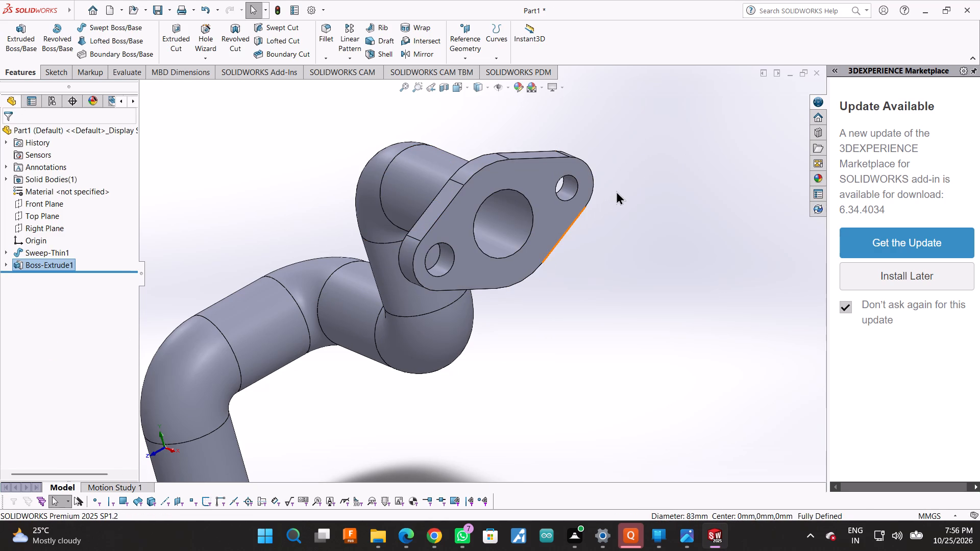
Examine the bent pipe and its two-hole flange from several angles.
{"action": "middle_click_drag", "start_coordinate": [651, 211], "coordinate": [560, 258]}
{"action": "scroll", "coordinate": [651, 211], "scroll_direction": "up", "scroll_amount": 1}
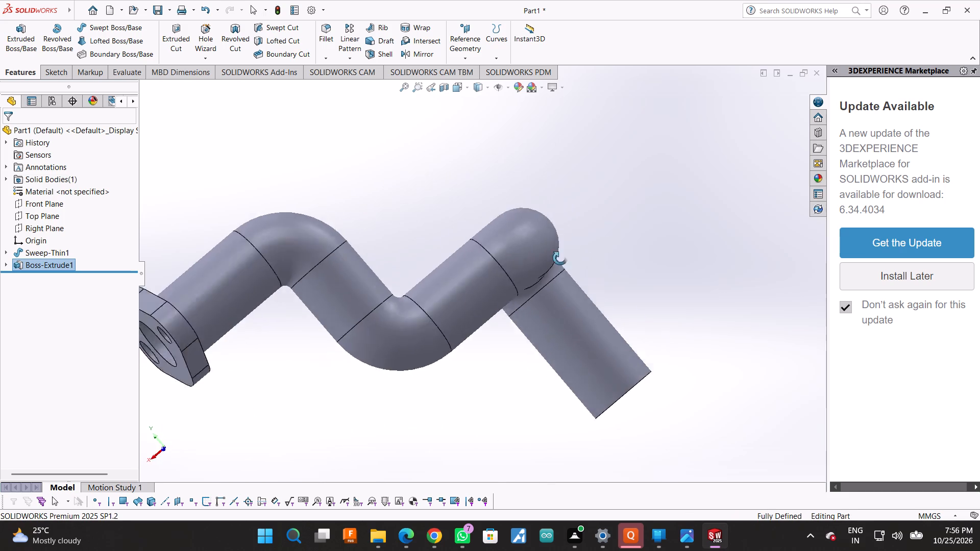
{"action": "middle_click_drag", "start_coordinate": [560, 258], "coordinate": [691, 180]}
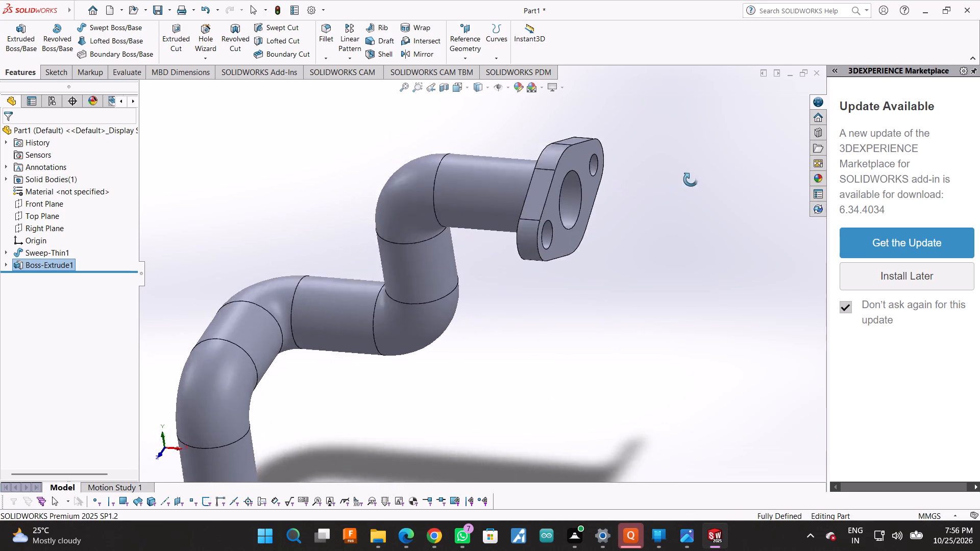
{"action": "middle_click_drag", "start_coordinate": [691, 180], "coordinate": [705, 164]}
{"action": "scroll", "coordinate": [688, 178], "scroll_direction": "up", "scroll_amount": 3}
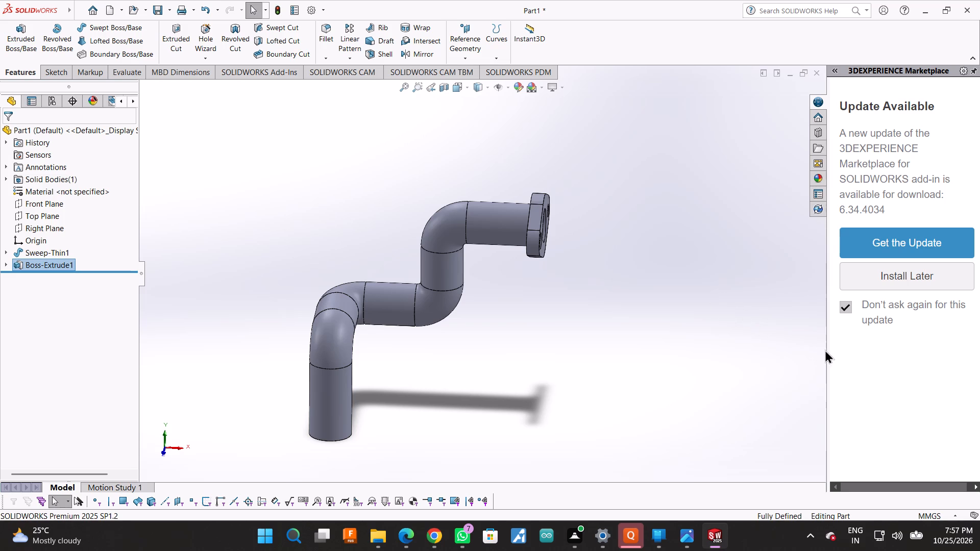
{"action": "left_click_drag", "start_coordinate": [827, 367], "coordinate": [979, 360]}
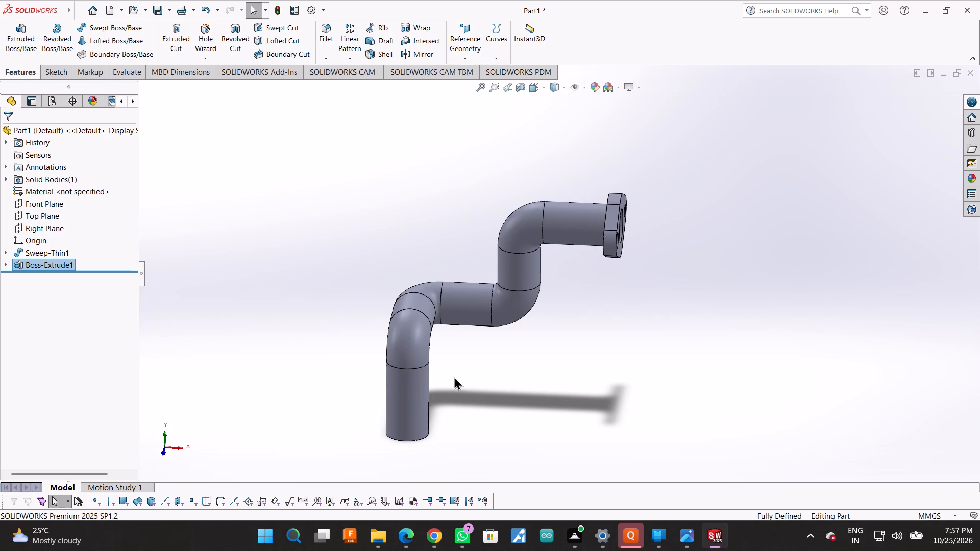
{"action": "middle_click", "coordinate": [477, 351]}
{"action": "scroll", "coordinate": [661, 223], "scroll_direction": "down", "scroll_amount": 1}
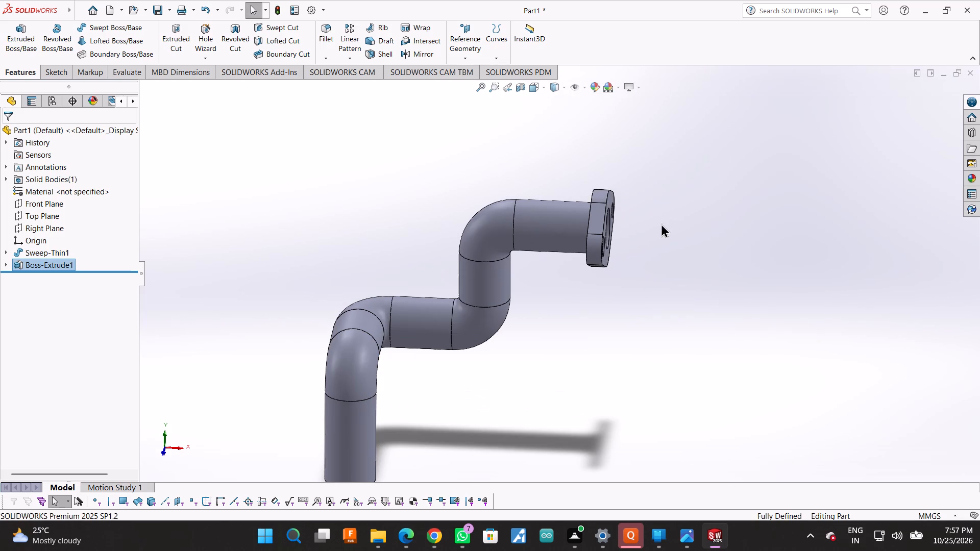
{"action": "middle_click_drag", "start_coordinate": [638, 188], "coordinate": [608, 227]}
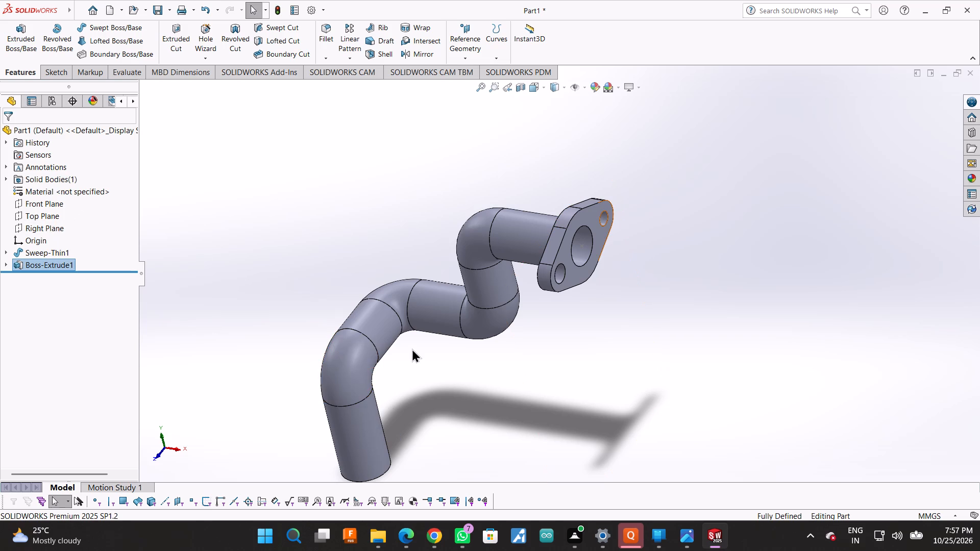
{"action": "middle_click", "coordinate": [443, 385]}
{"action": "scroll", "coordinate": [443, 385], "scroll_direction": "up", "scroll_amount": 1}
{"action": "middle_click_drag", "start_coordinate": [443, 385], "coordinate": [431, 264]}
{"action": "middle_click", "coordinate": [429, 257]}
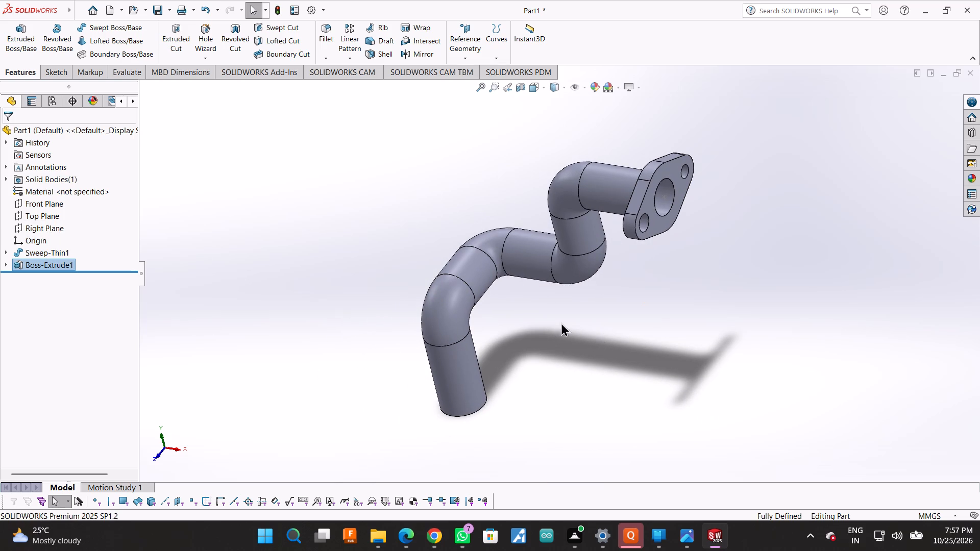
{"action": "scroll", "coordinate": [525, 308], "scroll_direction": "up", "scroll_amount": 2}
{"action": "scroll", "coordinate": [665, 234], "scroll_direction": "up", "scroll_amount": 1}
{"action": "middle_click", "coordinate": [590, 238]}
{"action": "scroll", "coordinate": [589, 238], "scroll_direction": "down", "scroll_amount": 3}
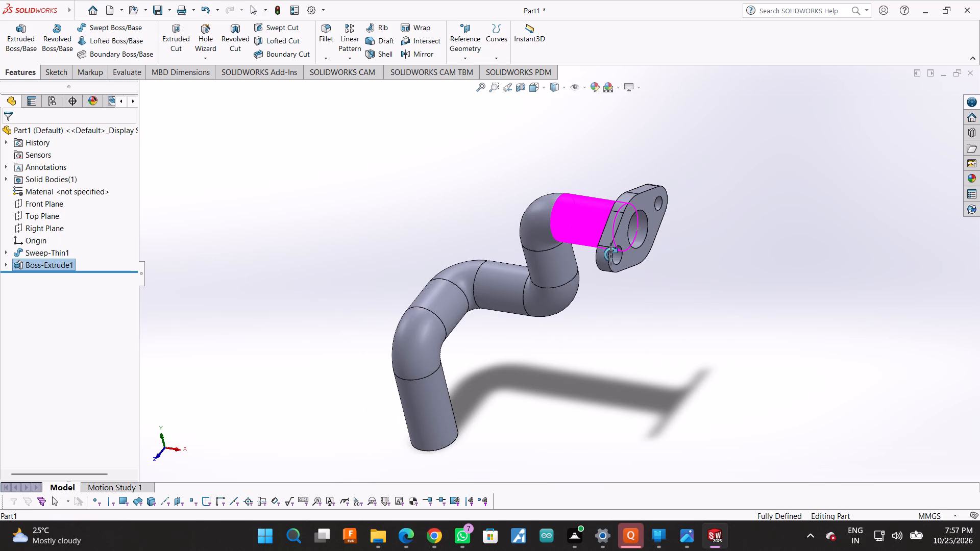
{"action": "left_click", "coordinate": [701, 216]}
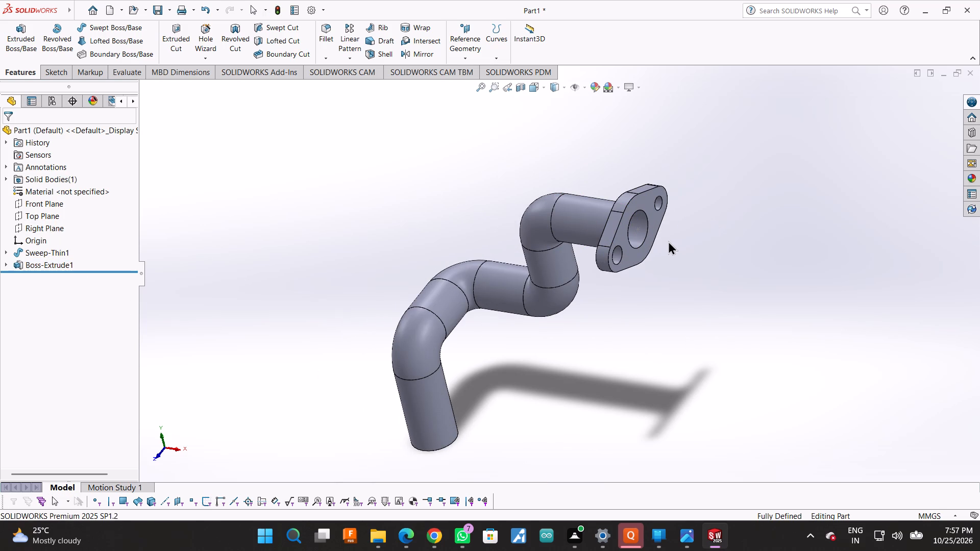
Open a new sketch on the ring-shaped end face at the pipe's open end, opposite the flange.
{"action": "right_click", "coordinate": [668, 241]}
{"action": "left_click", "coordinate": [748, 287]}
{"action": "left_click_drag", "start_coordinate": [672, 306], "coordinate": [574, 134]}
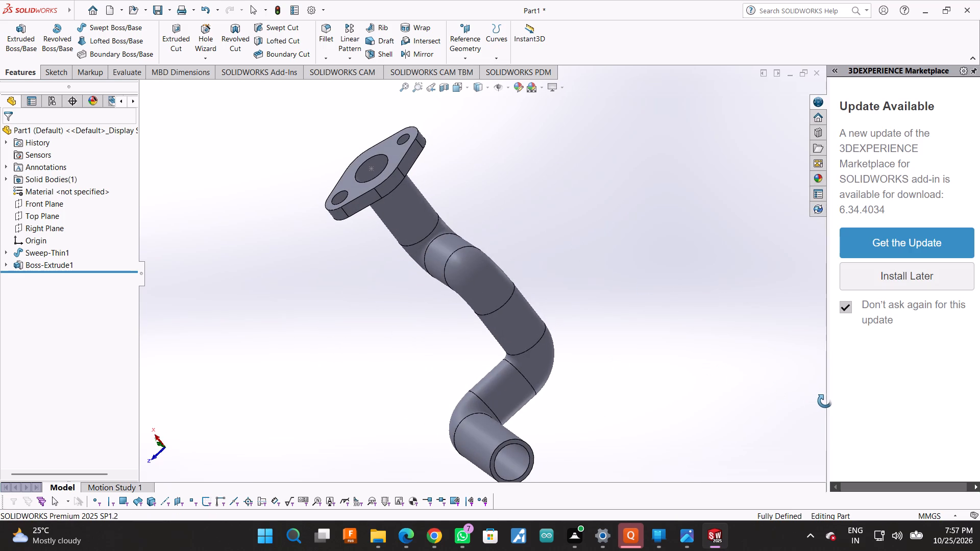
{"action": "left_click_drag", "start_coordinate": [828, 401], "coordinate": [979, 395]}
{"action": "left_click_drag", "start_coordinate": [648, 342], "coordinate": [615, 278]}
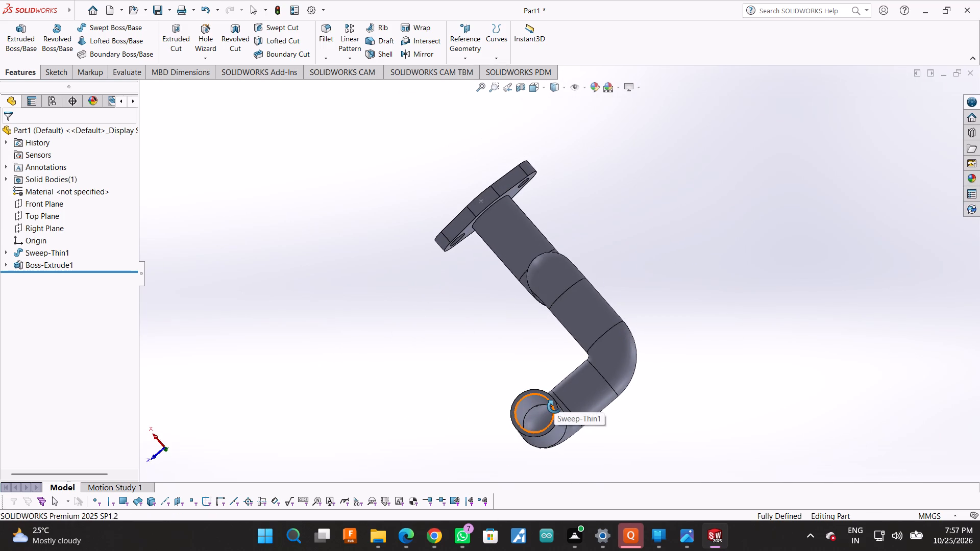
{"action": "scroll", "coordinate": [554, 403], "scroll_direction": "down", "scroll_amount": 3}
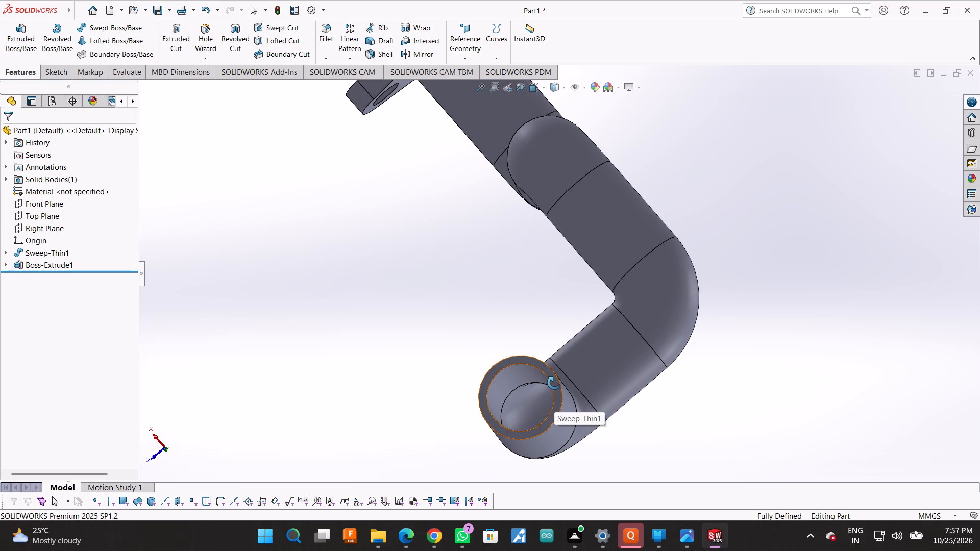
{"action": "left_click", "coordinate": [555, 380]}
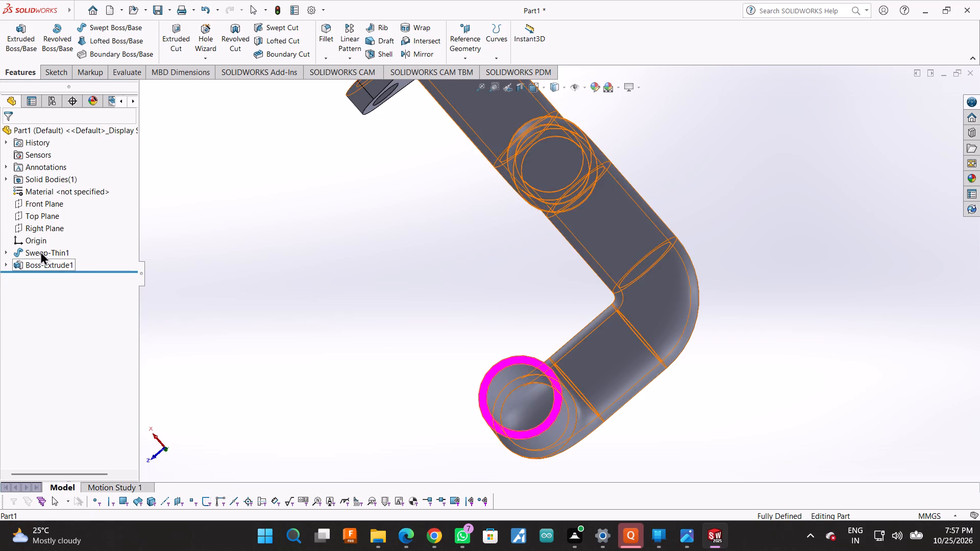
{"action": "right_click", "coordinate": [522, 417]}
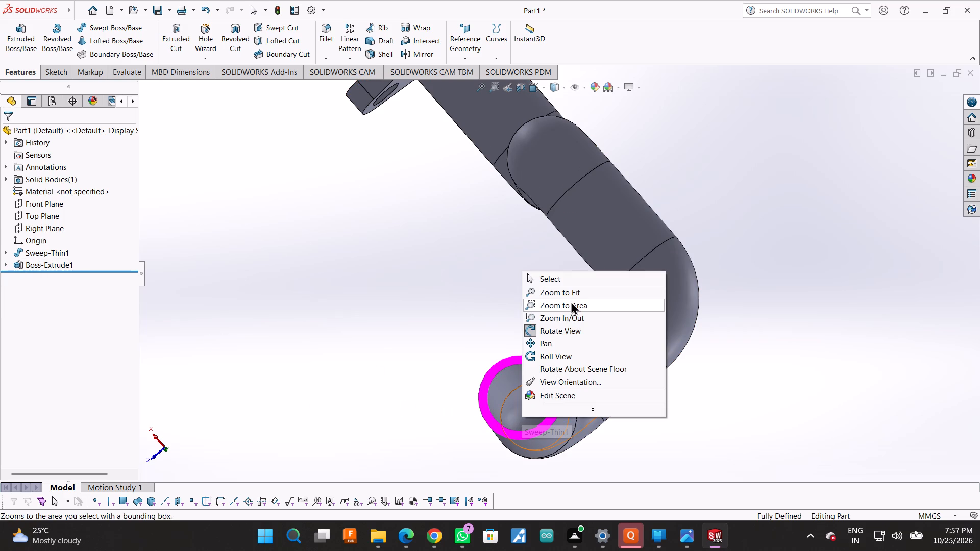
{"action": "left_click", "coordinate": [531, 425]}
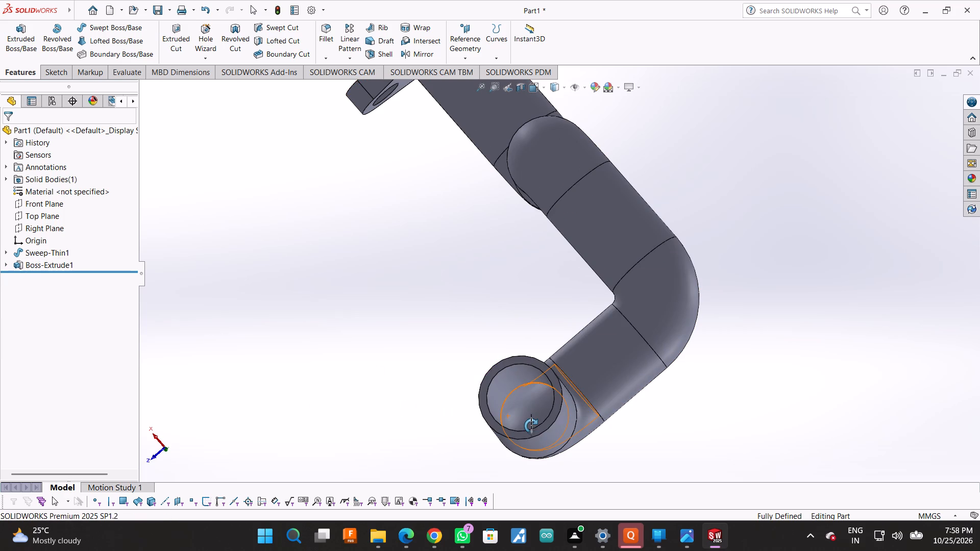
{"action": "left_click", "coordinate": [536, 431]}
{"action": "right_click", "coordinate": [536, 431]}
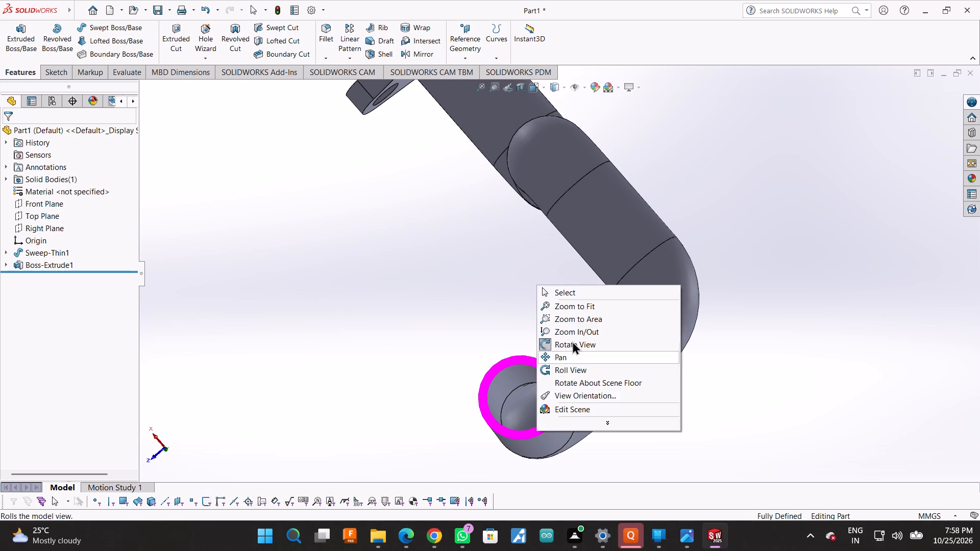
{"action": "left_click", "coordinate": [570, 290]}
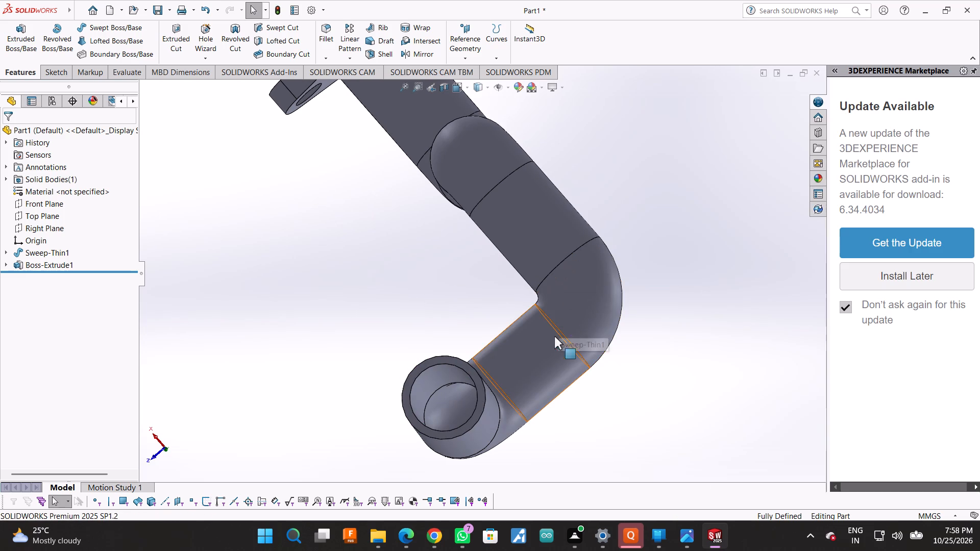
{"action": "left_click", "coordinate": [473, 420]}
{"action": "right_click", "coordinate": [471, 421]}
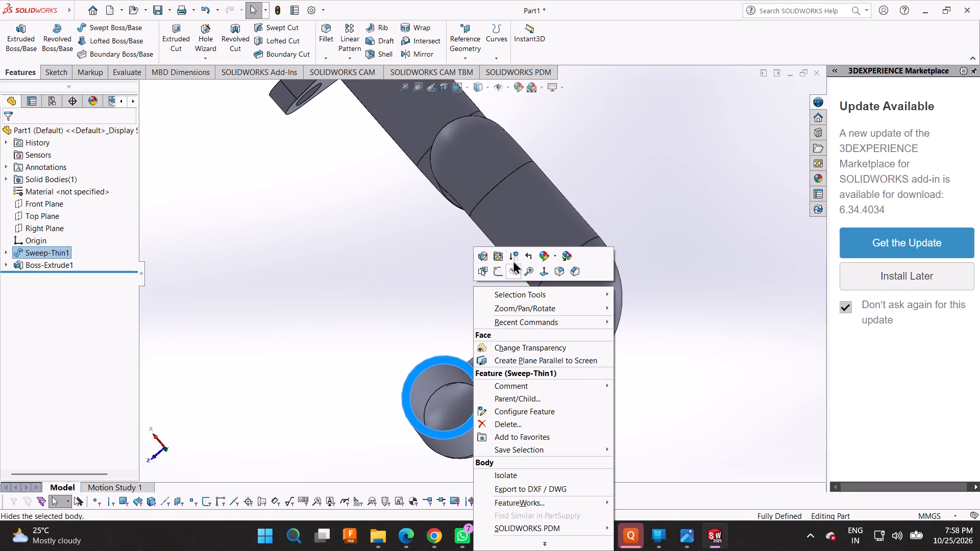
{"action": "left_click", "coordinate": [499, 274]}
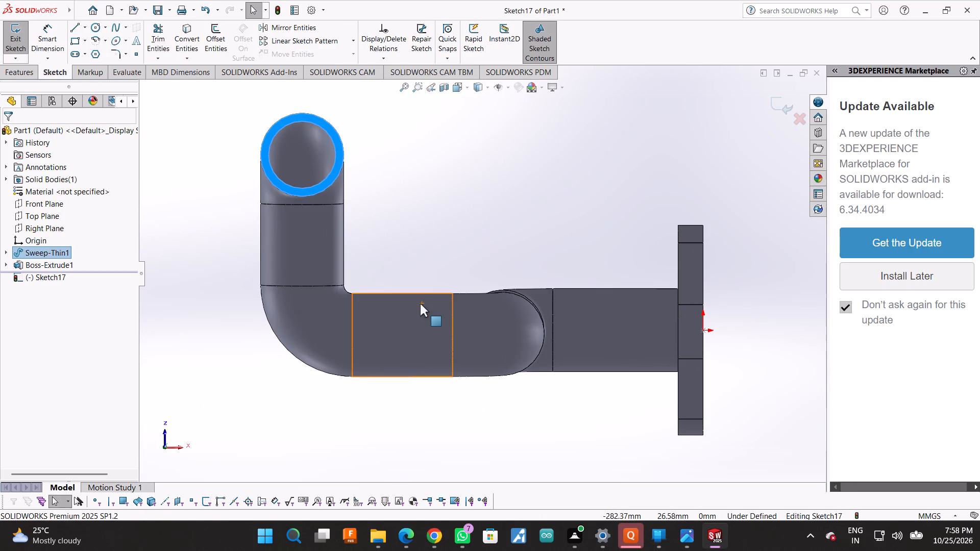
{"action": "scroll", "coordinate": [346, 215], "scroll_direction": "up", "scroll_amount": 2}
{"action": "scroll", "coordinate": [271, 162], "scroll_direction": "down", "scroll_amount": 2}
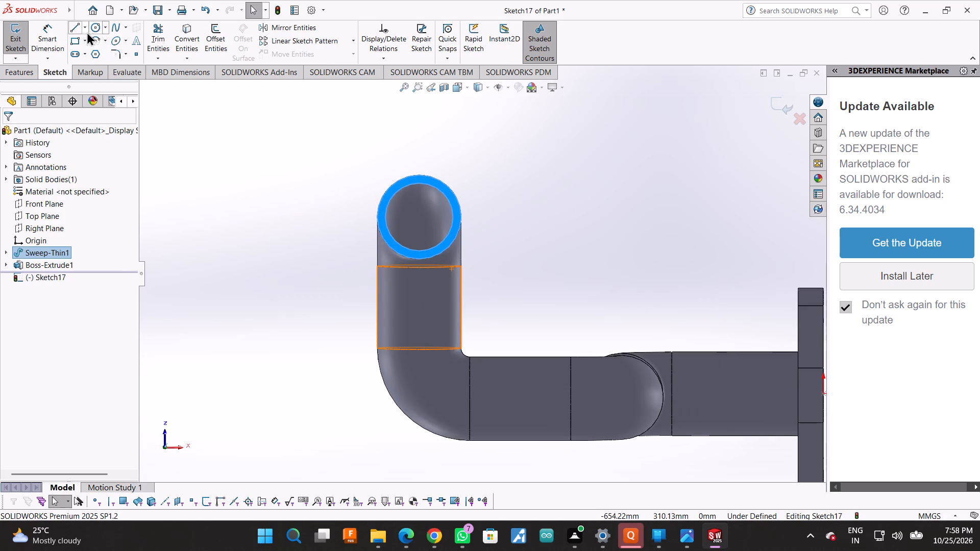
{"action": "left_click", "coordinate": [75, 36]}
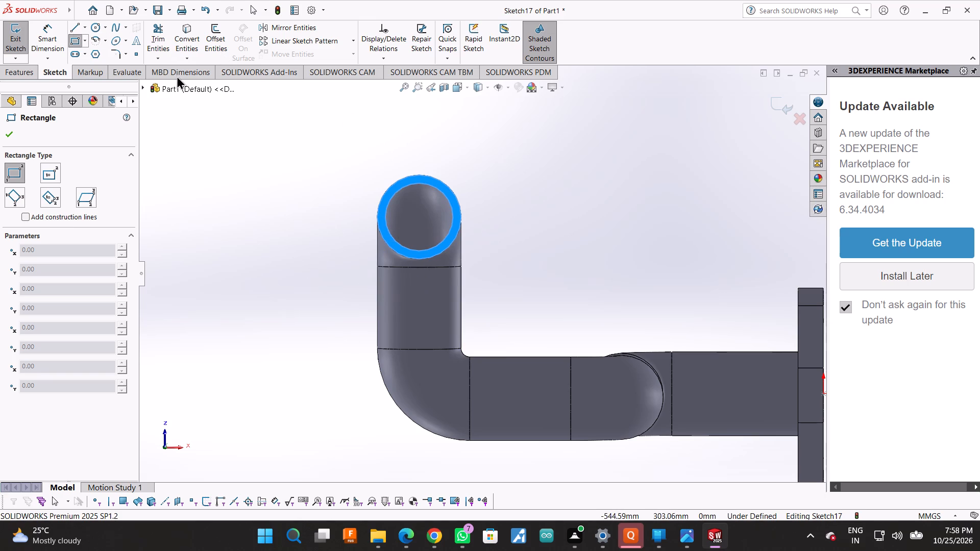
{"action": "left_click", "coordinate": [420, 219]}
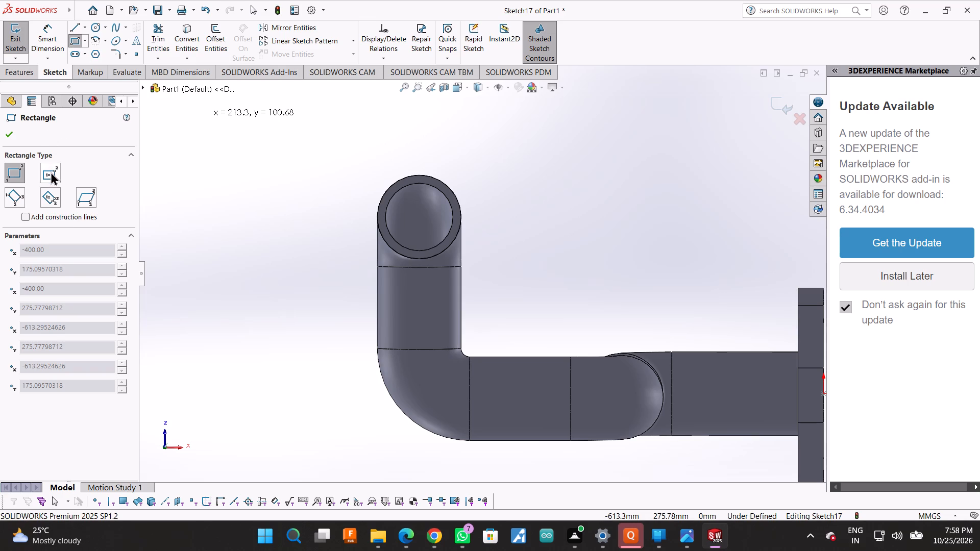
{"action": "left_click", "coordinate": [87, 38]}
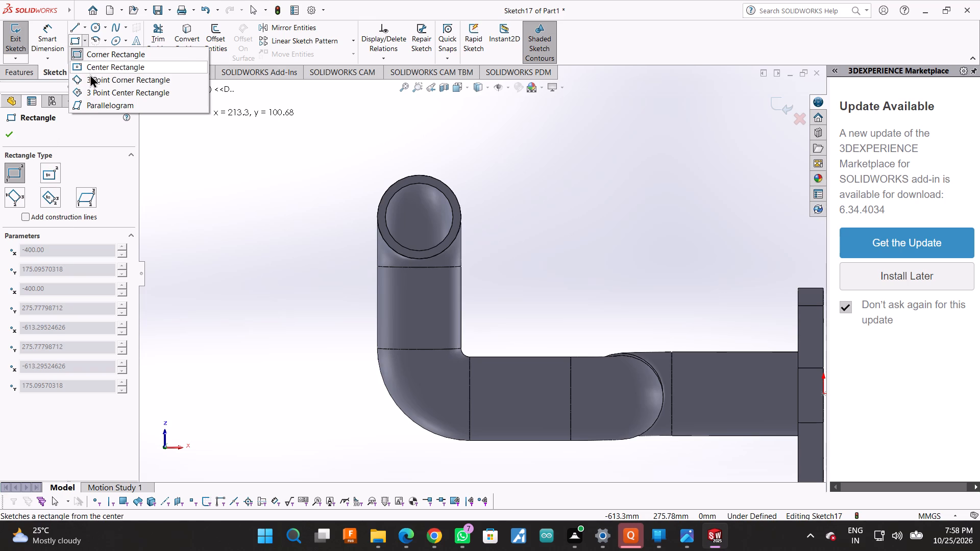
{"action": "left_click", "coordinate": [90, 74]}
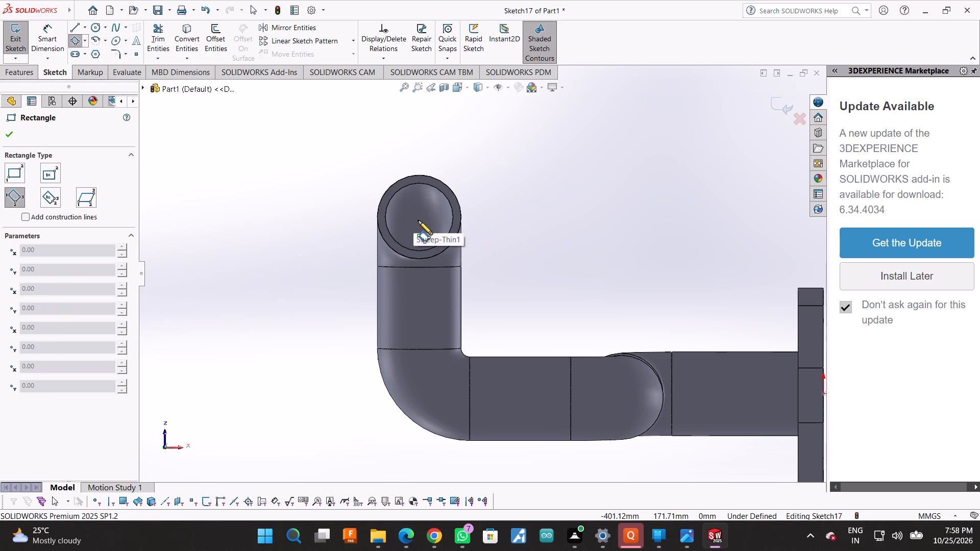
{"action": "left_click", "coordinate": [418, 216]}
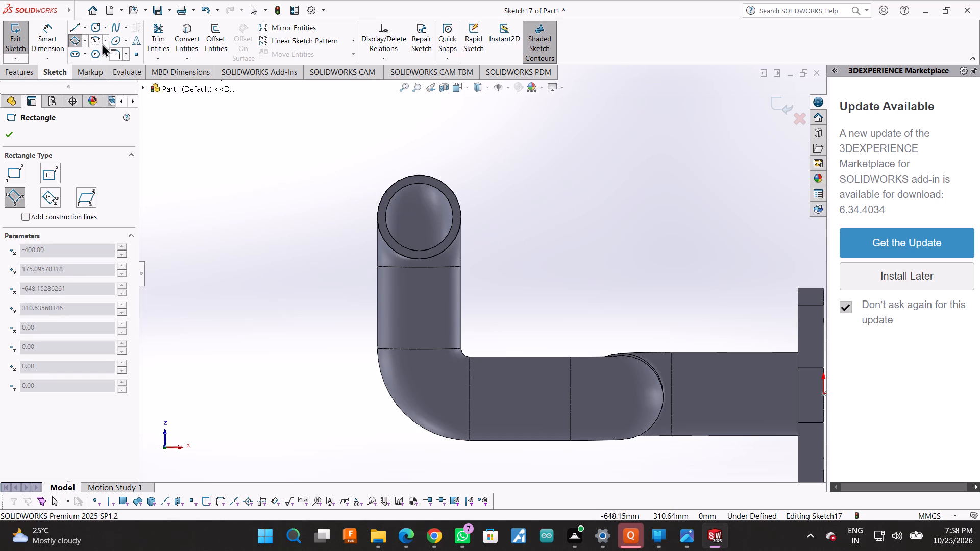
Sketch a center rectangle about 223 mm wide and 152 mm high, centred on the pipe's circular opening.
{"action": "left_click", "coordinate": [84, 41]}
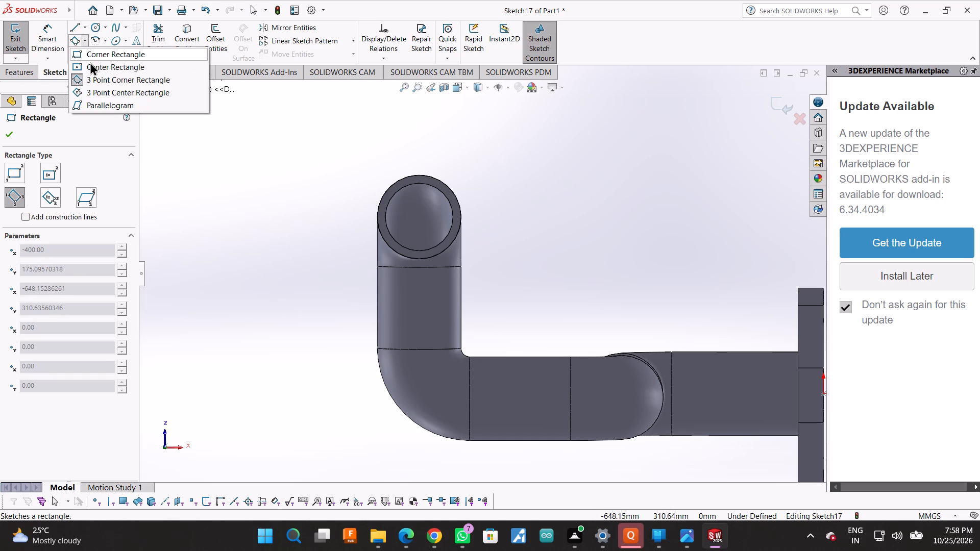
{"action": "left_click", "coordinate": [96, 68]}
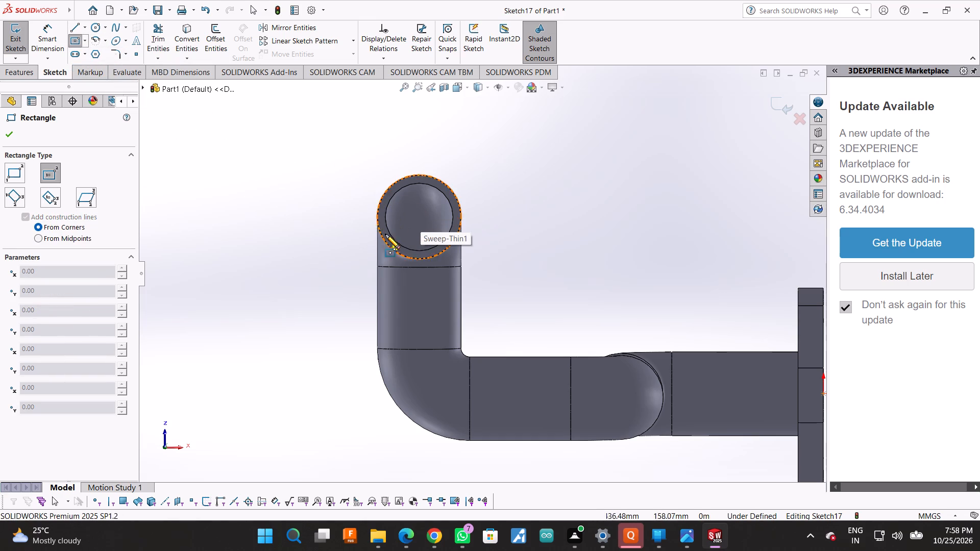
{"action": "scroll", "coordinate": [416, 220], "scroll_direction": "down", "scroll_amount": 6}
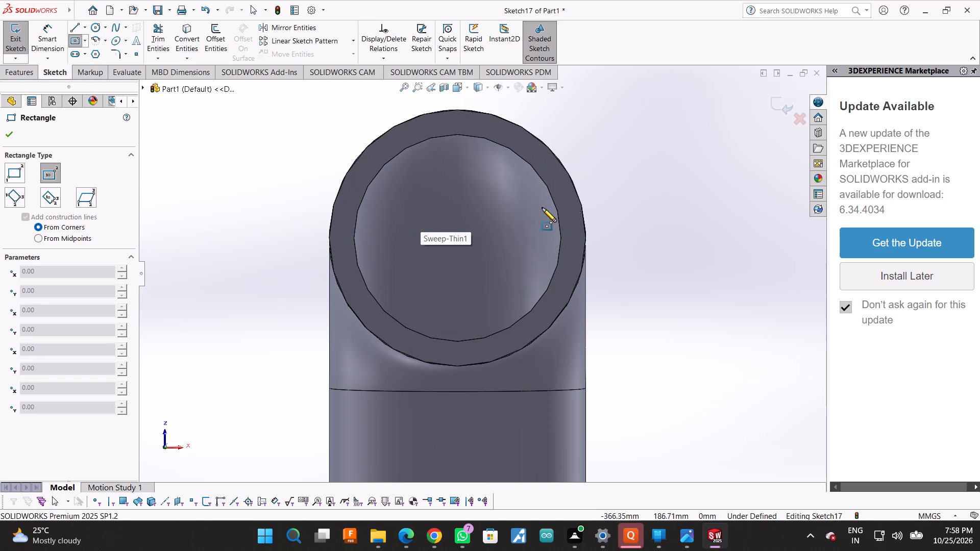
{"action": "left_click", "coordinate": [458, 239]}
{"action": "scroll", "coordinate": [561, 240], "scroll_direction": "up", "scroll_amount": 3}
{"action": "scroll", "coordinate": [580, 187], "scroll_direction": "up", "scroll_amount": 2}
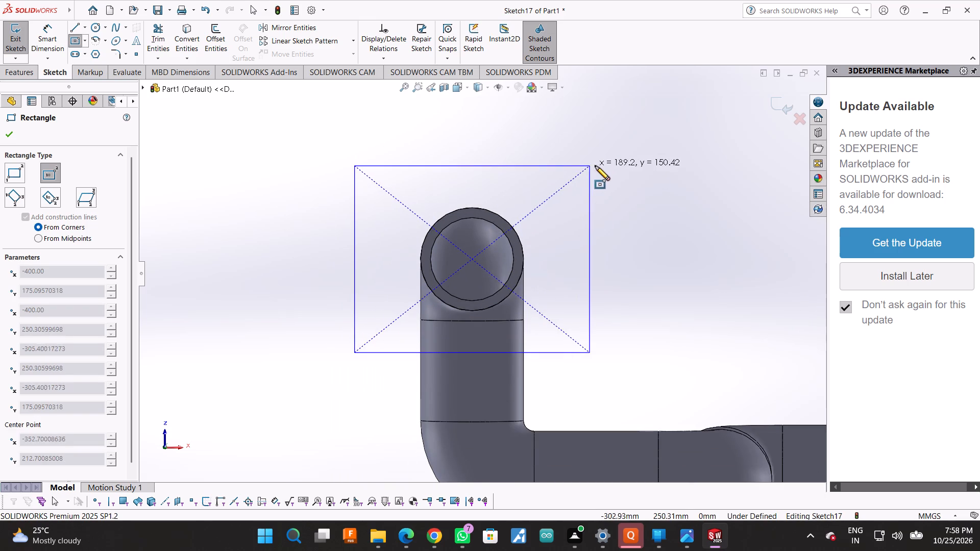
{"action": "left_click", "coordinate": [610, 165]}
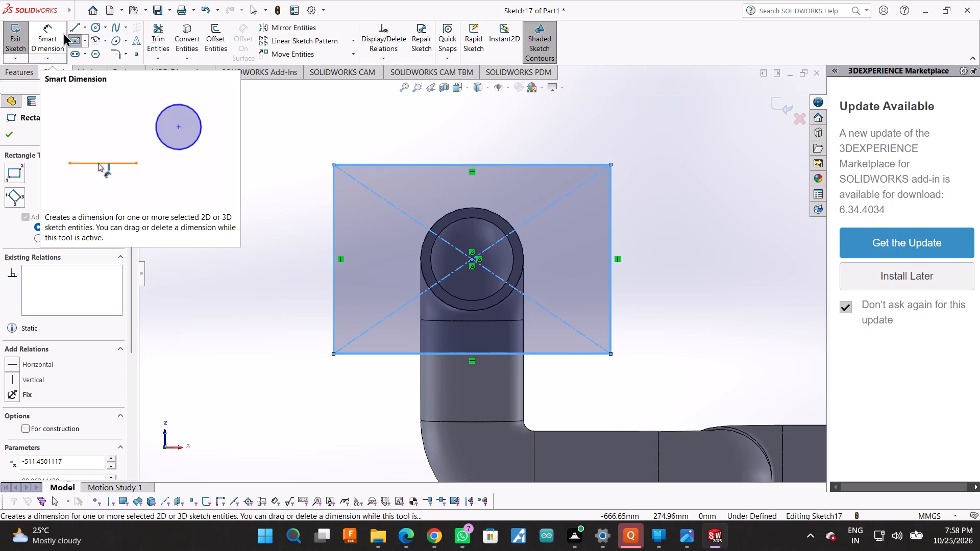
Dimension the rectangle's height and width to 200 mm each with Smart Dimension.
{"action": "left_click", "coordinate": [63, 33]}
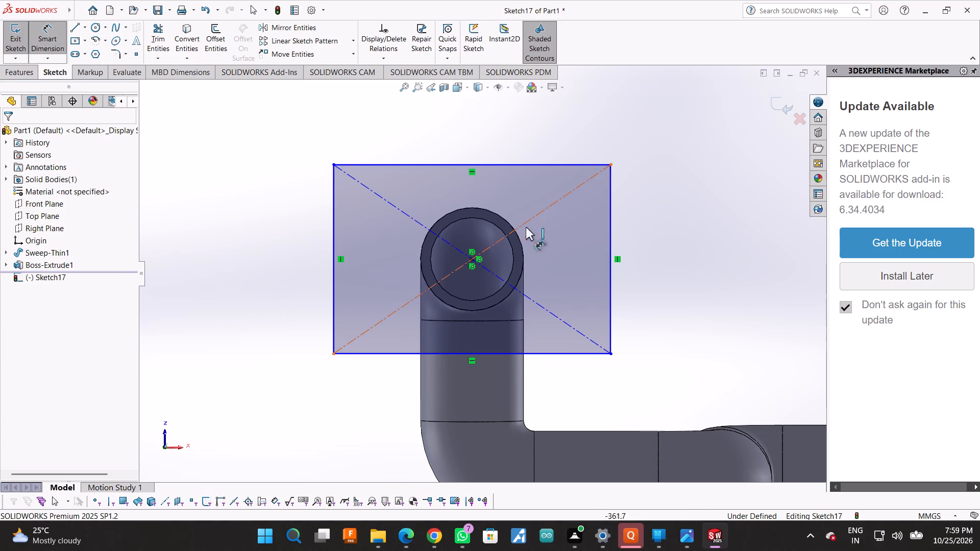
{"action": "left_click", "coordinate": [610, 239]}
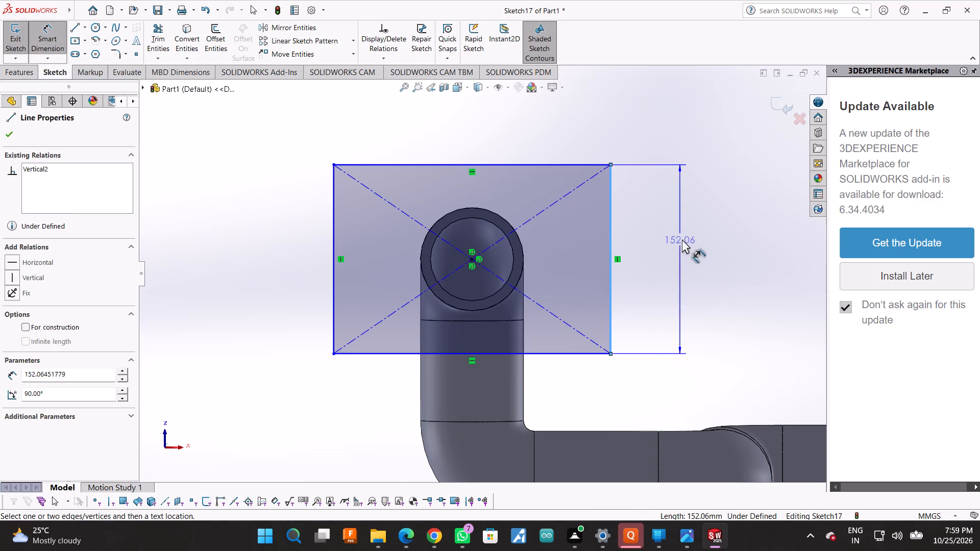
{"action": "left_click", "coordinate": [682, 239]}
{"action": "type", "text": "200"}
{"action": "key", "text": "Return"}
{"action": "scroll", "coordinate": [681, 234], "scroll_direction": "up", "scroll_amount": 1}
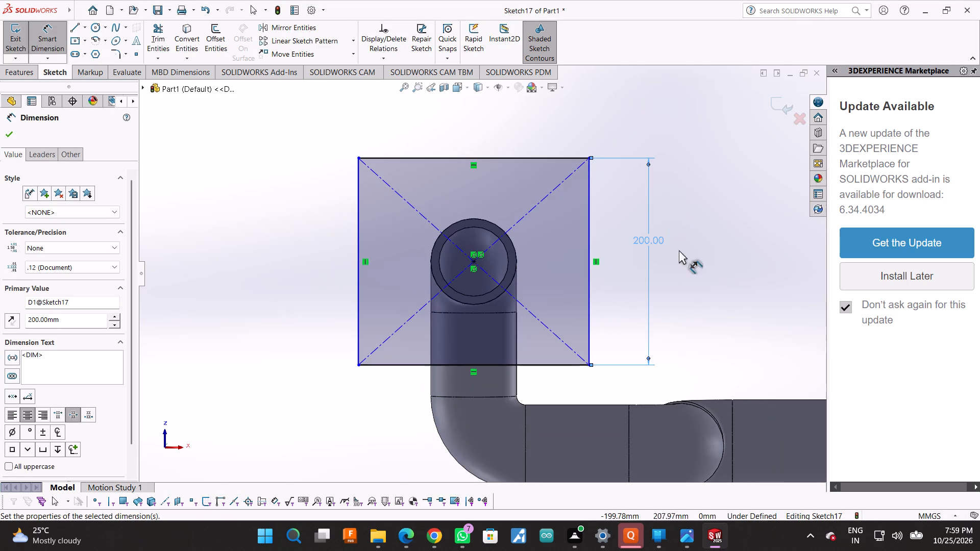
{"action": "left_click", "coordinate": [558, 365]}
{"action": "left_click", "coordinate": [557, 417]}
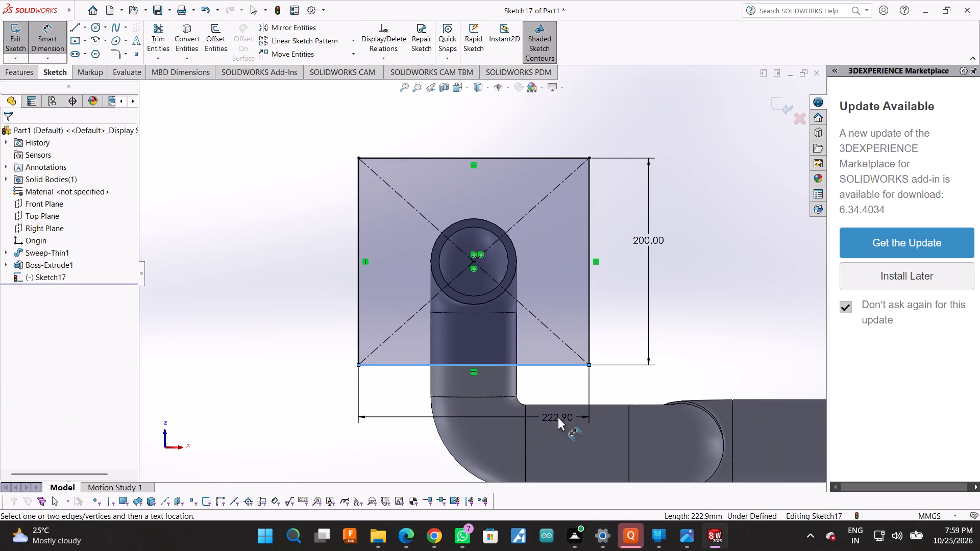
{"action": "type", "text": "200"}
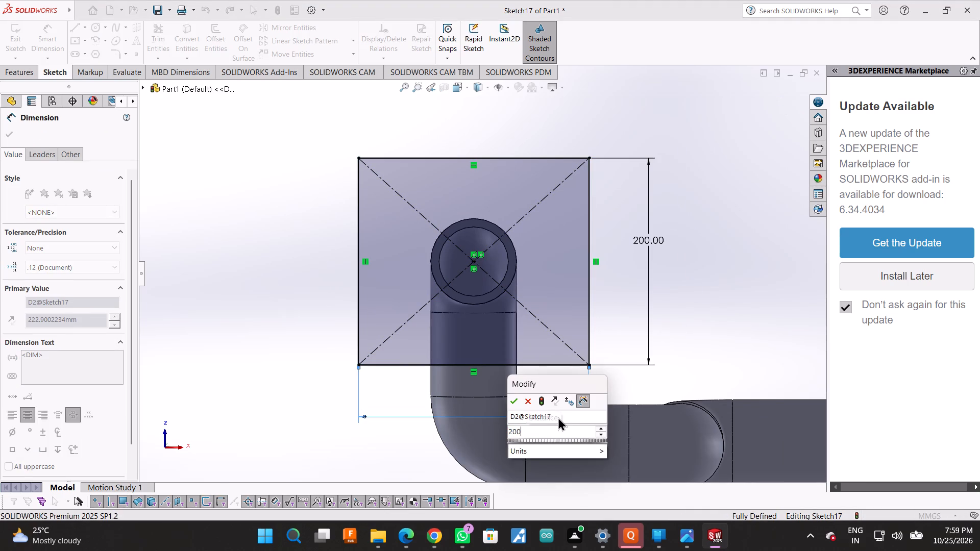
{"action": "key", "text": "Return"}
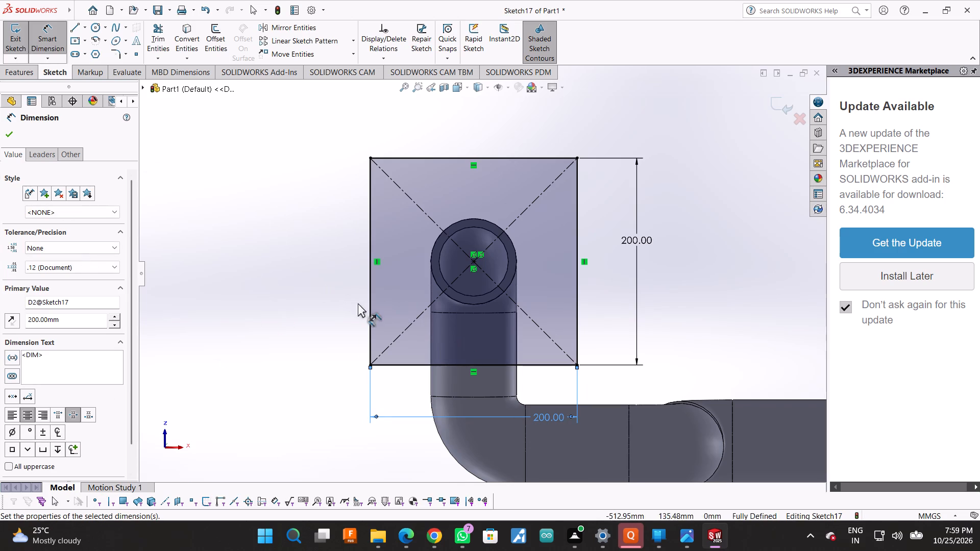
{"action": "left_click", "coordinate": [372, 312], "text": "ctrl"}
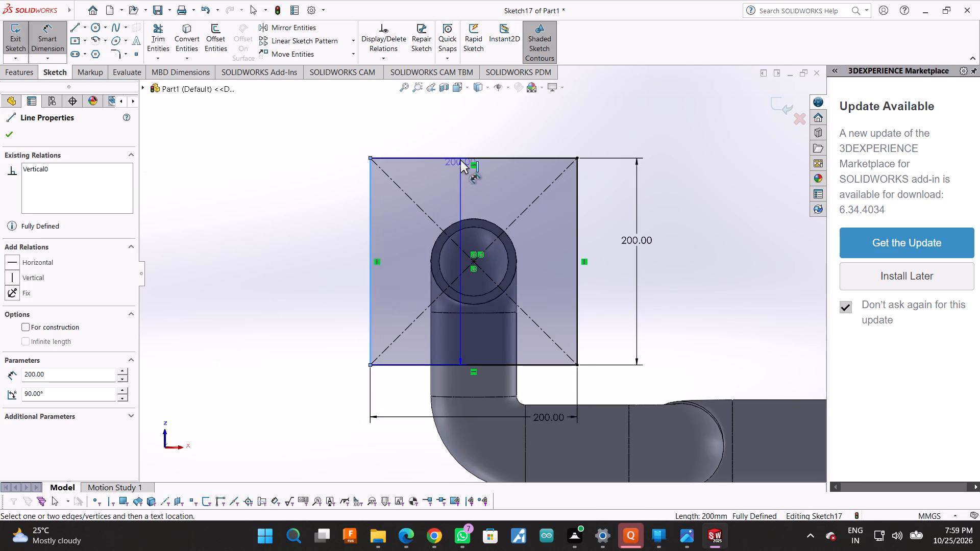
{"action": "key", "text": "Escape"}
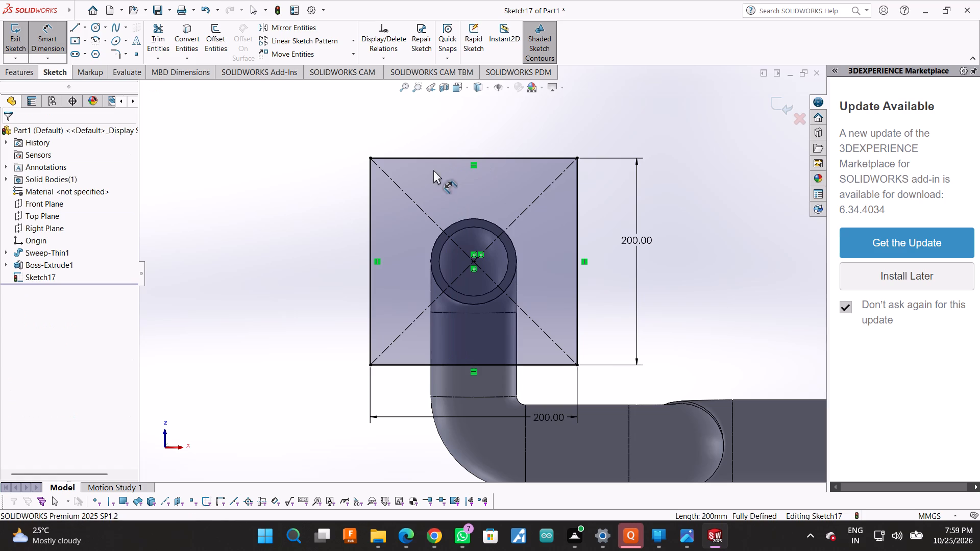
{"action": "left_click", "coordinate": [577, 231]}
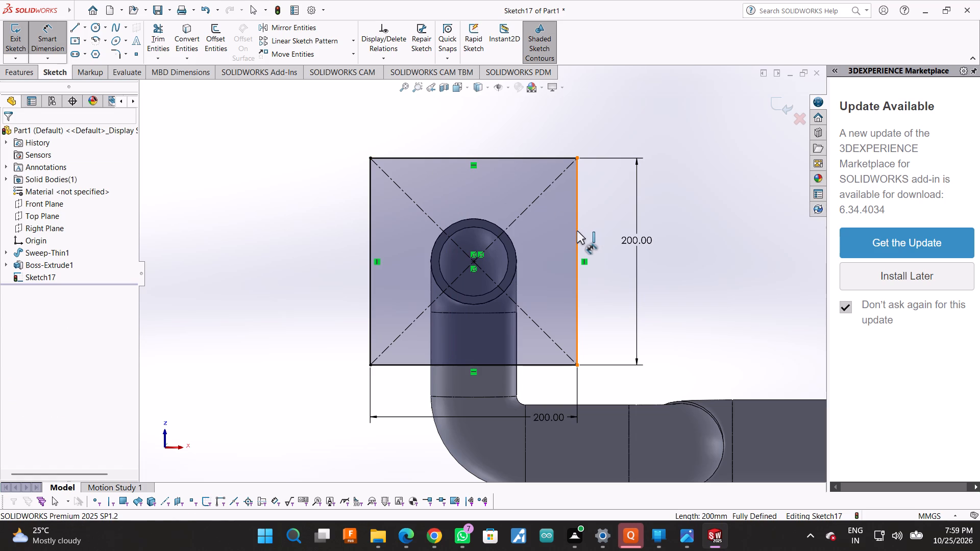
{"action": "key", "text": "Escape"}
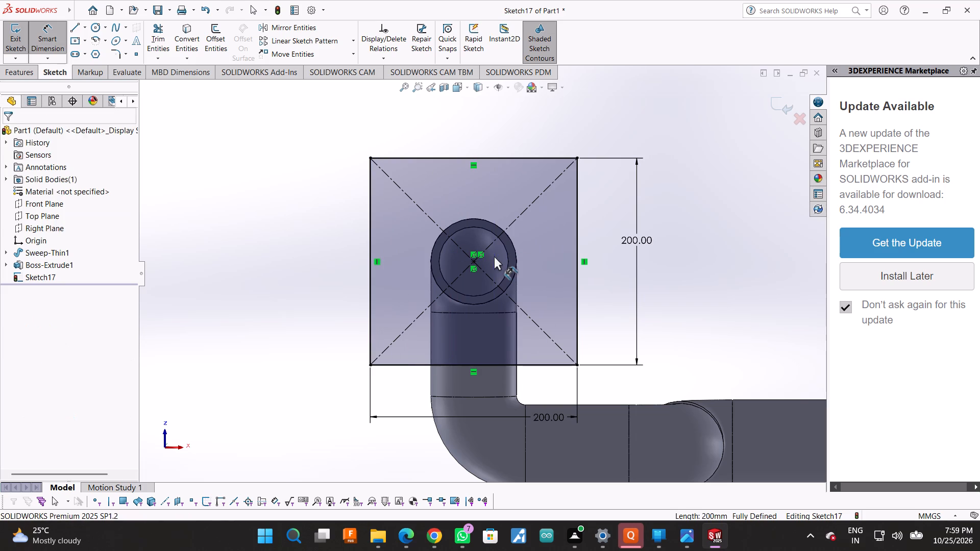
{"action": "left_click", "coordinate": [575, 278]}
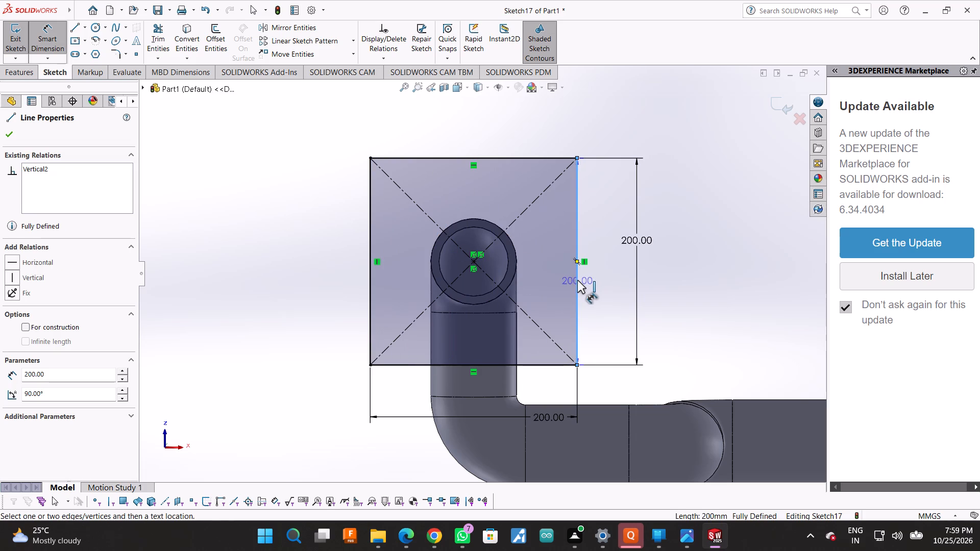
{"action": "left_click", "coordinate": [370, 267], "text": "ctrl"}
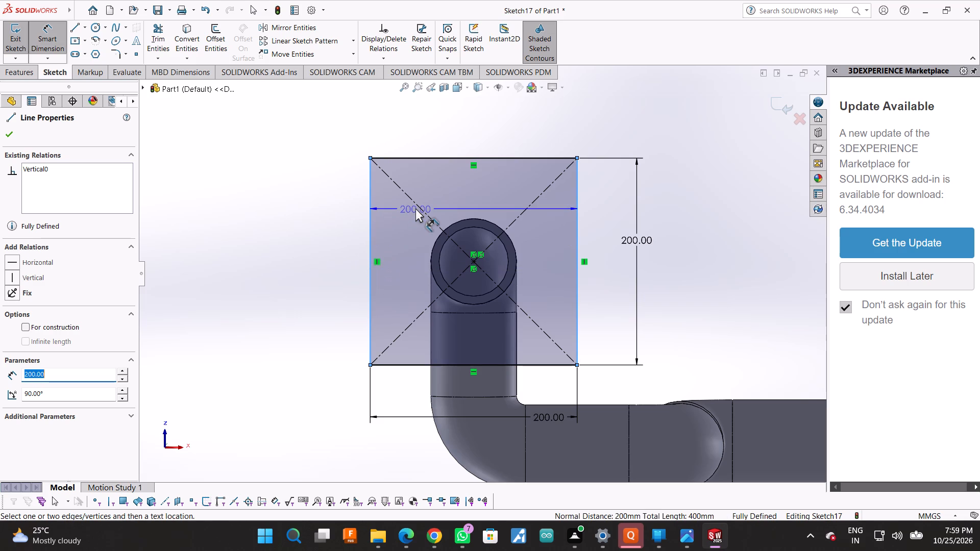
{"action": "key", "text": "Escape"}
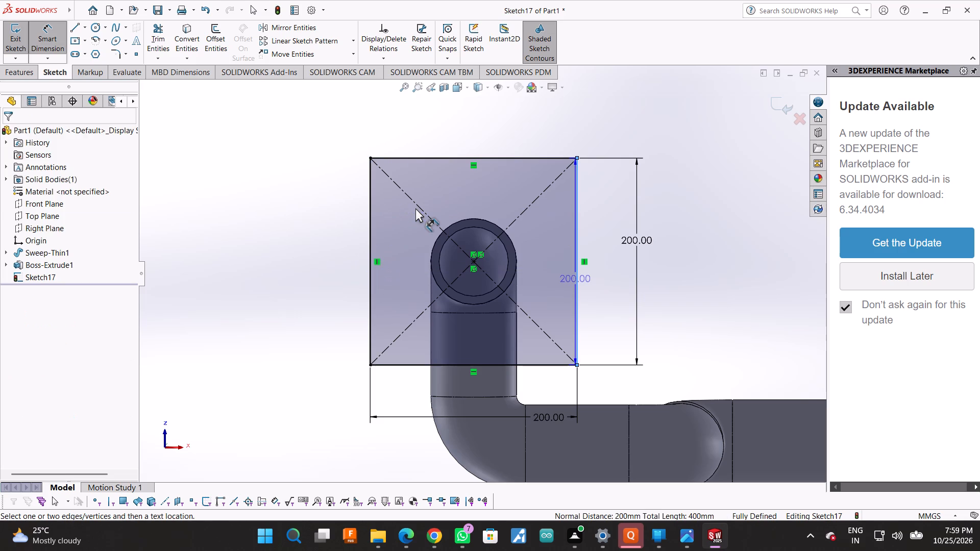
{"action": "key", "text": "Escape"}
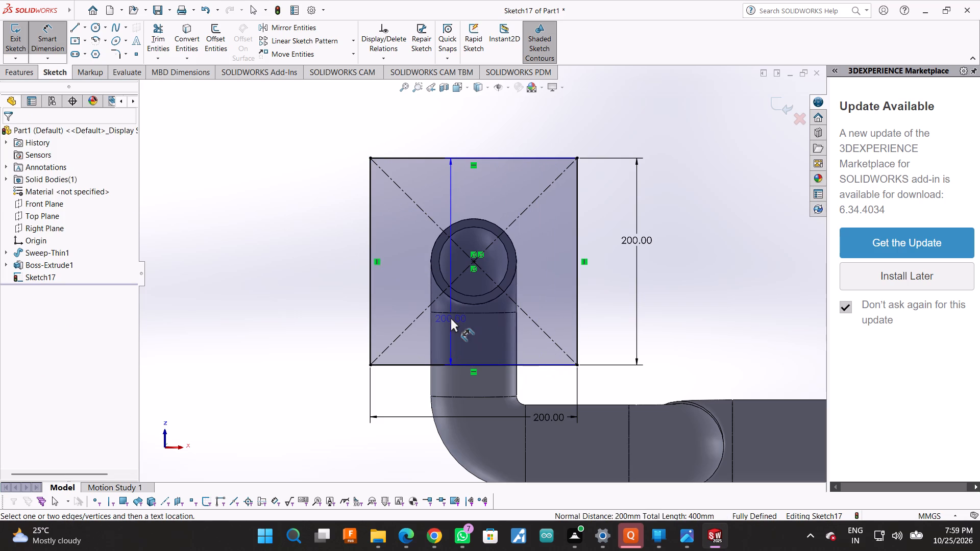
Add a driven height dimension along the square's left edge.
{"action": "left_click", "coordinate": [370, 286], "text": "ctrl"}
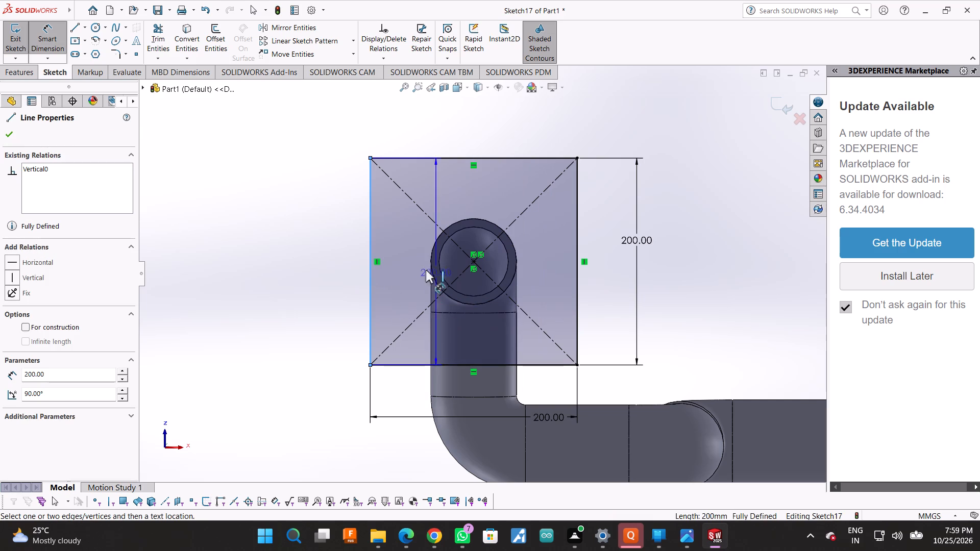
{"action": "left_click", "coordinate": [342, 259]}
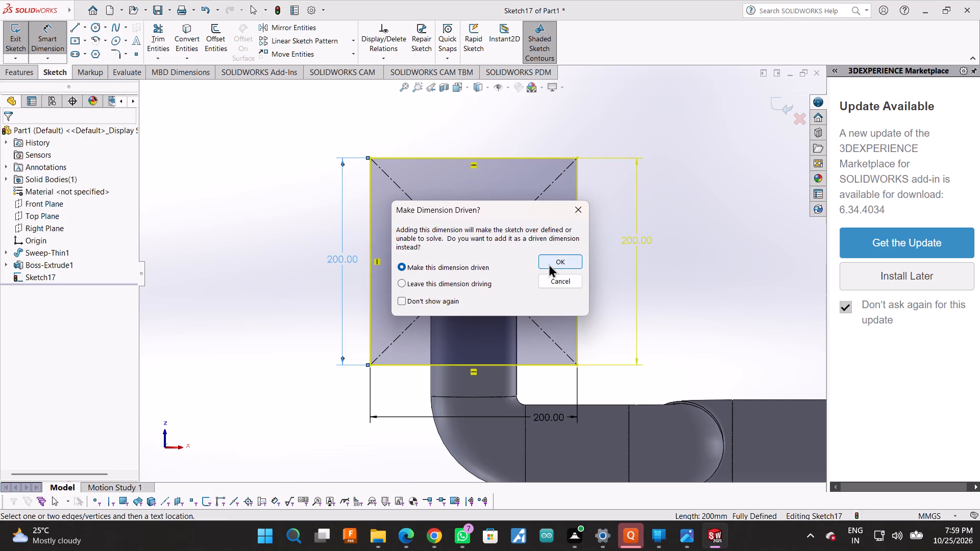
{"action": "left_click", "coordinate": [547, 263]}
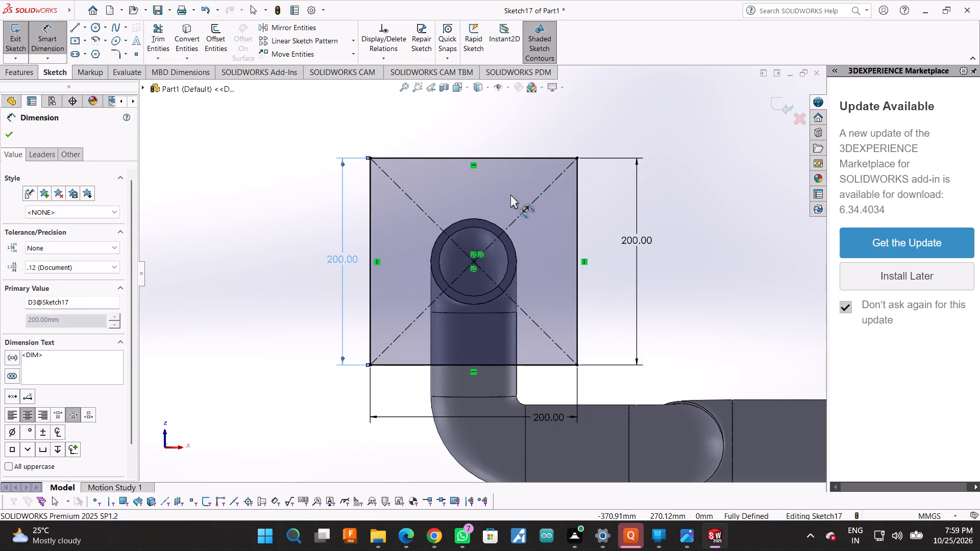
{"action": "left_click", "coordinate": [13, 130]}
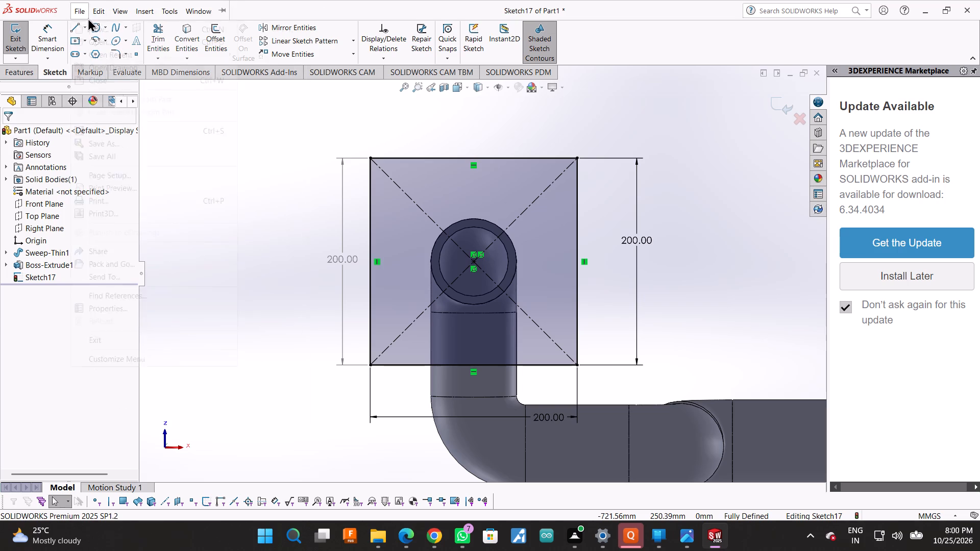
Sketch two concentric circles with radii of about 17 mm and 9 mm near the square's upper-left corner.
{"action": "left_click", "coordinate": [400, 89]}
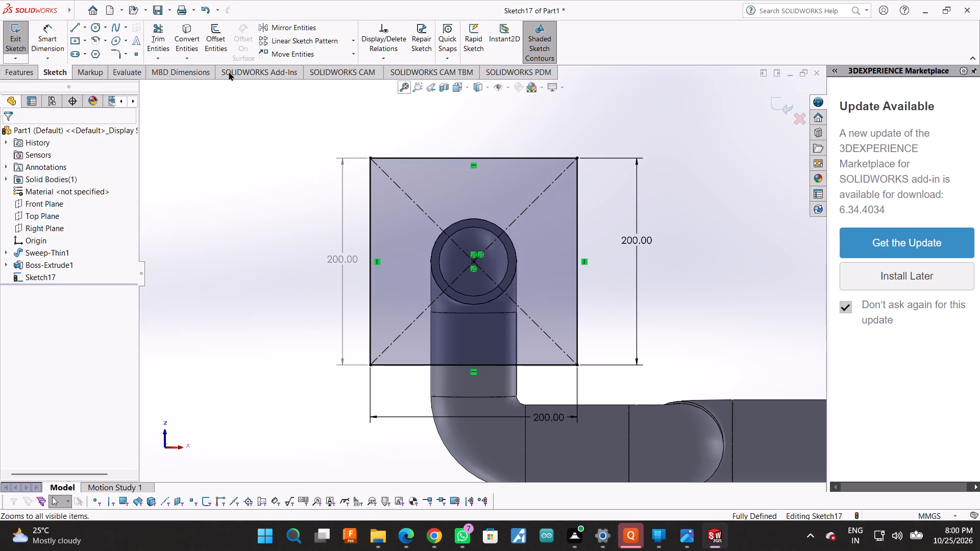
{"action": "scroll", "coordinate": [312, 85], "scroll_direction": "up", "scroll_amount": 2}
{"action": "scroll", "coordinate": [438, 164], "scroll_direction": "down", "scroll_amount": 2}
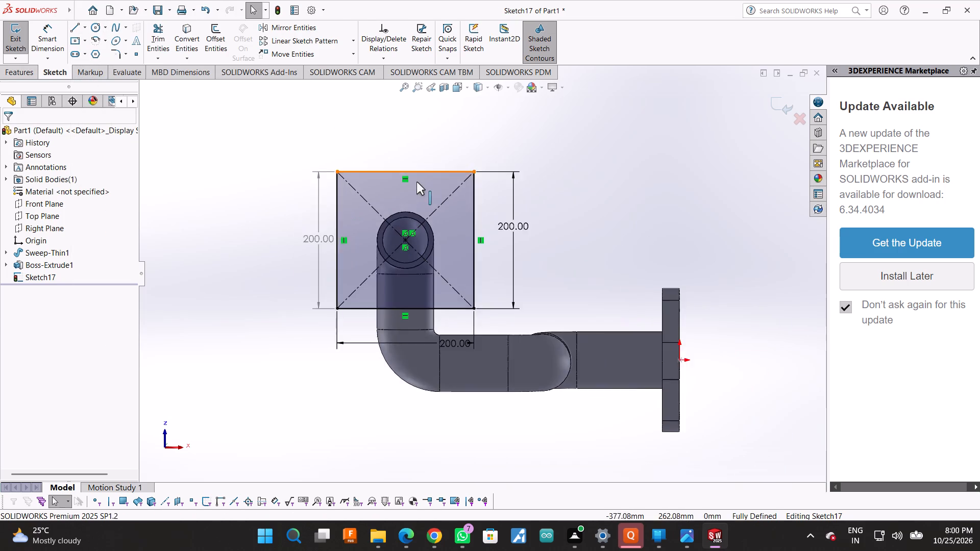
{"action": "scroll", "coordinate": [416, 182], "scroll_direction": "down", "scroll_amount": 2}
{"action": "left_click", "coordinate": [96, 26]}
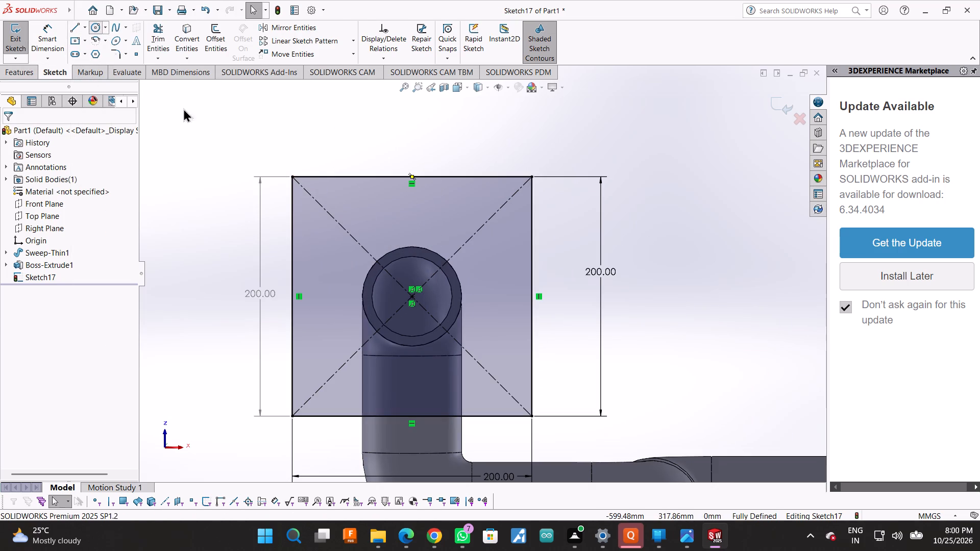
{"action": "left_click", "coordinate": [326, 199]}
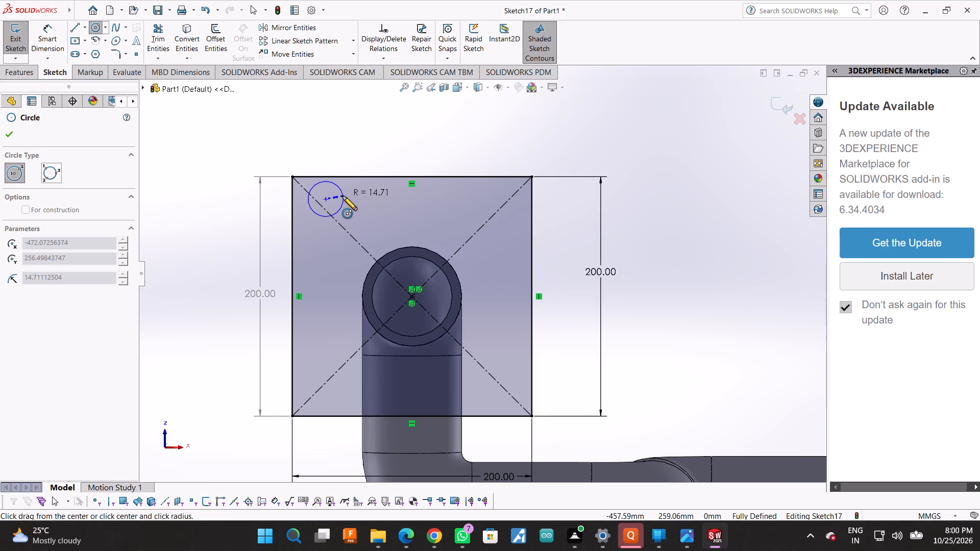
{"action": "left_click", "coordinate": [346, 199]}
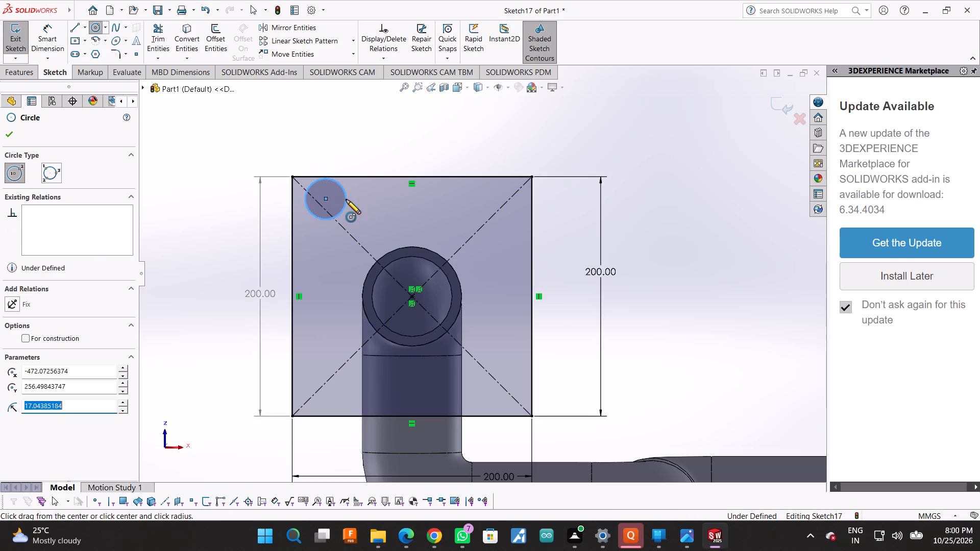
{"action": "left_click", "coordinate": [327, 200]}
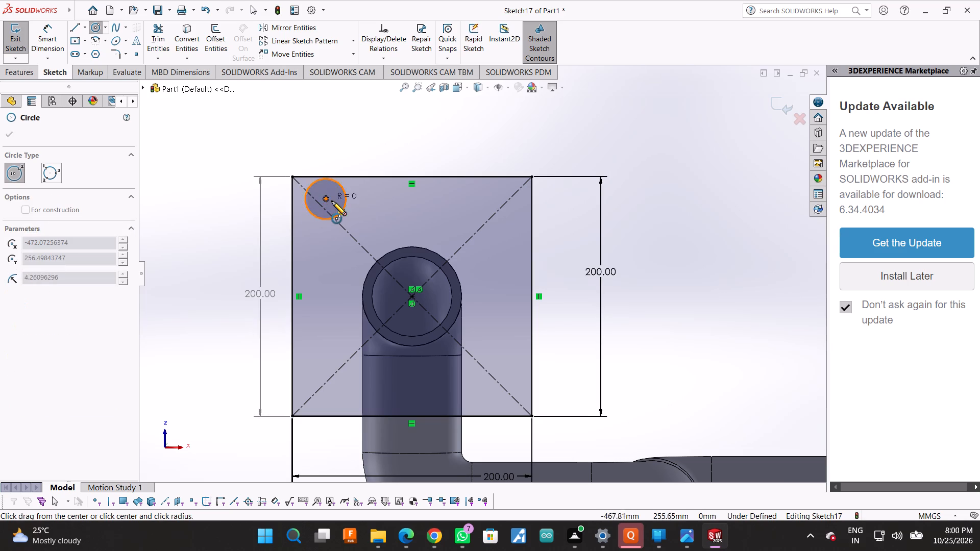
{"action": "left_click", "coordinate": [335, 203]}
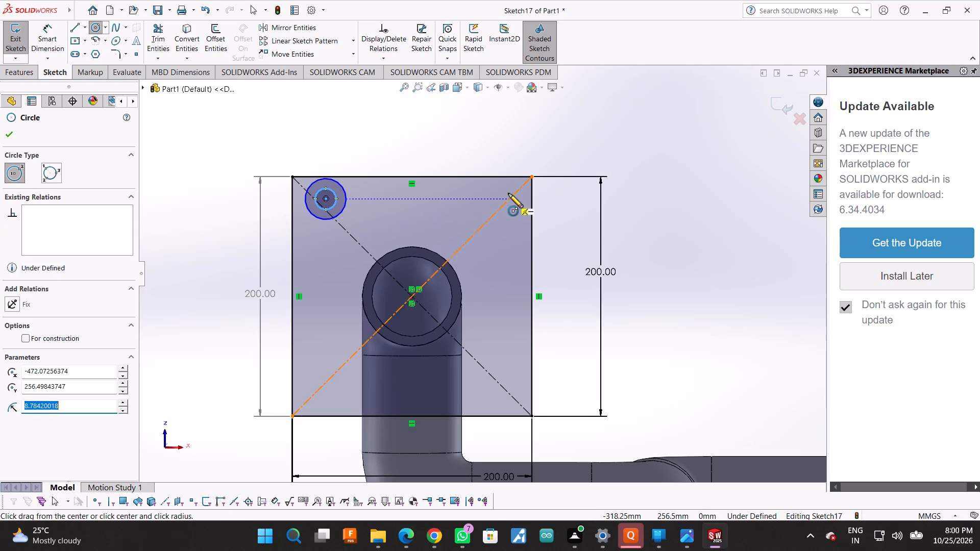
Sketch two concentric circles with radii of about 16 mm and 8.5 mm near the square's upper-right corner.
{"action": "left_click", "coordinate": [500, 193]}
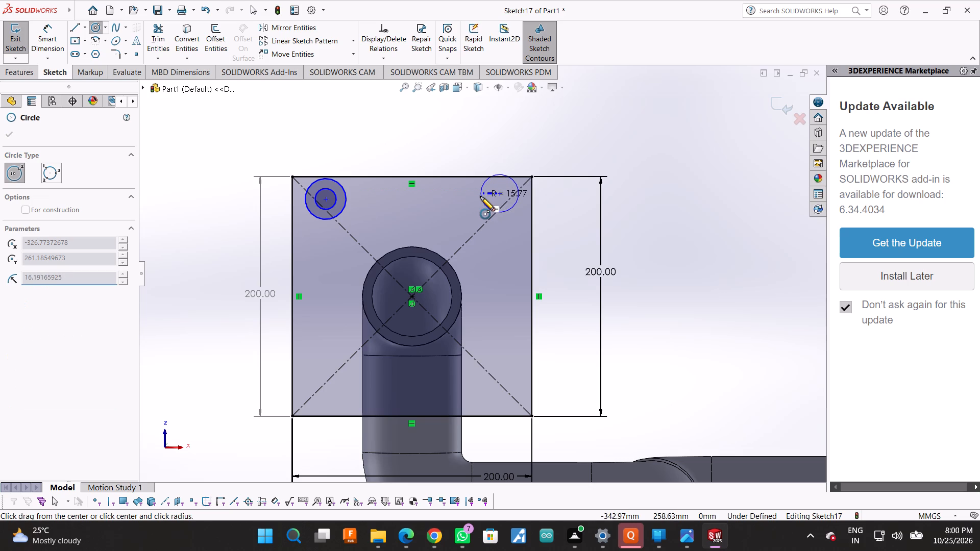
{"action": "left_click", "coordinate": [480, 196]}
{"action": "left_click_drag", "start_coordinate": [502, 193], "coordinate": [495, 194]}
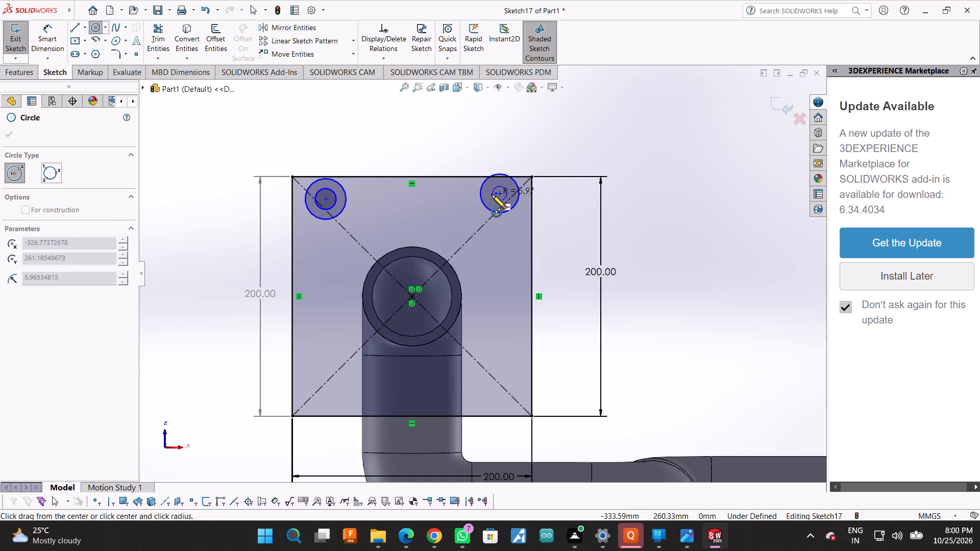
{"action": "left_click", "coordinate": [489, 194]}
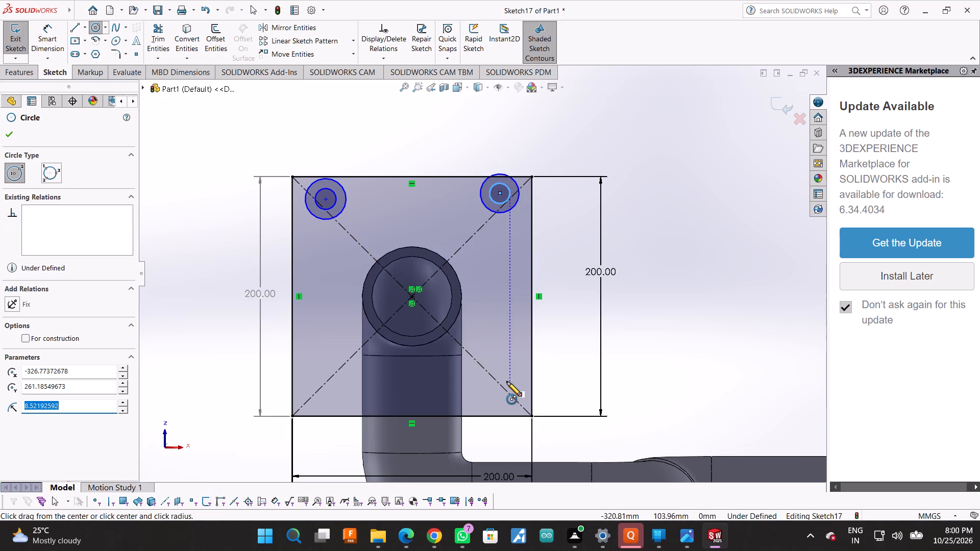
Sketch two concentric circles with radii of about 17.5 mm and 8.5 mm near the square's lower-right corner.
{"action": "left_click", "coordinate": [507, 382]}
{"action": "left_click", "coordinate": [489, 379]}
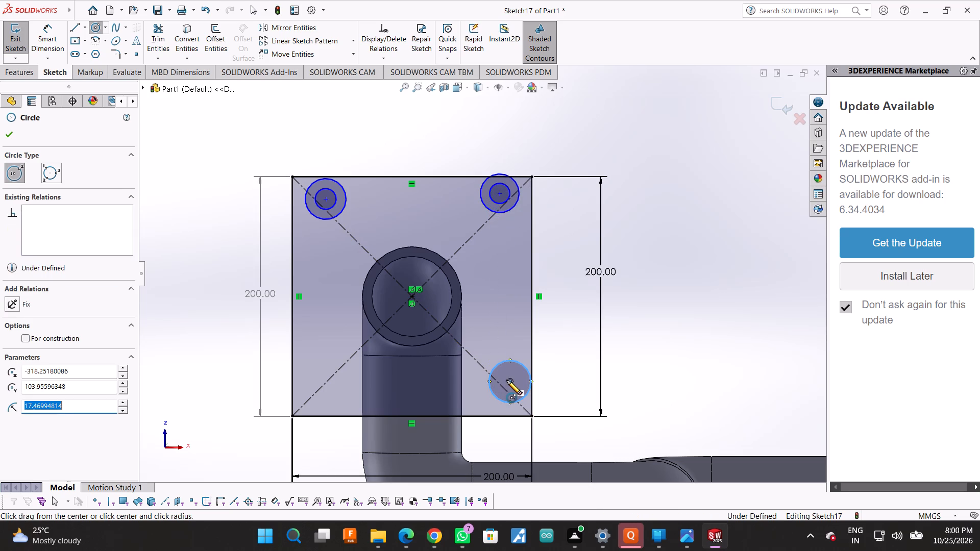
{"action": "left_click", "coordinate": [510, 381]}
{"action": "left_click", "coordinate": [501, 380]}
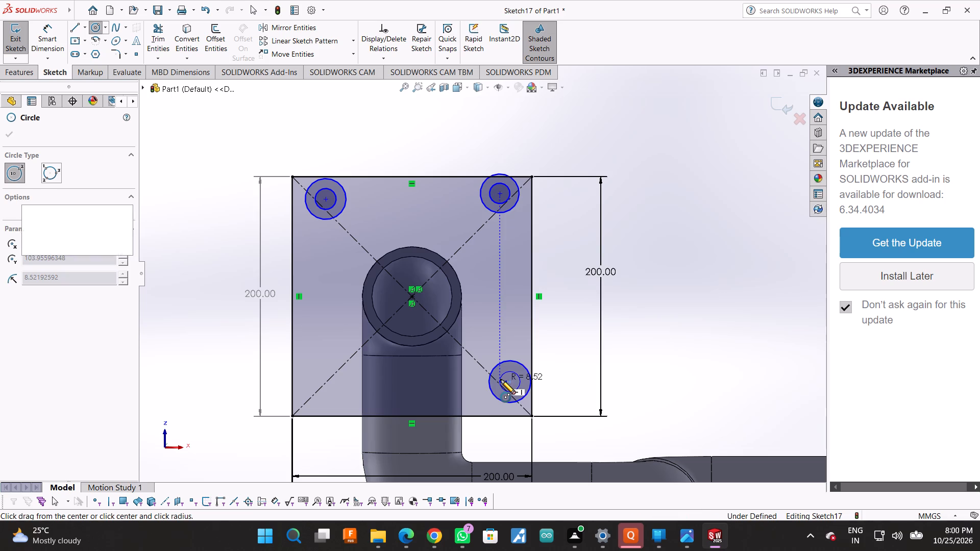
Sketch two concentric circles with radii of about 23 mm and 12.5 mm near the square's lower-left corner.
{"action": "double_click", "coordinate": [325, 392]}
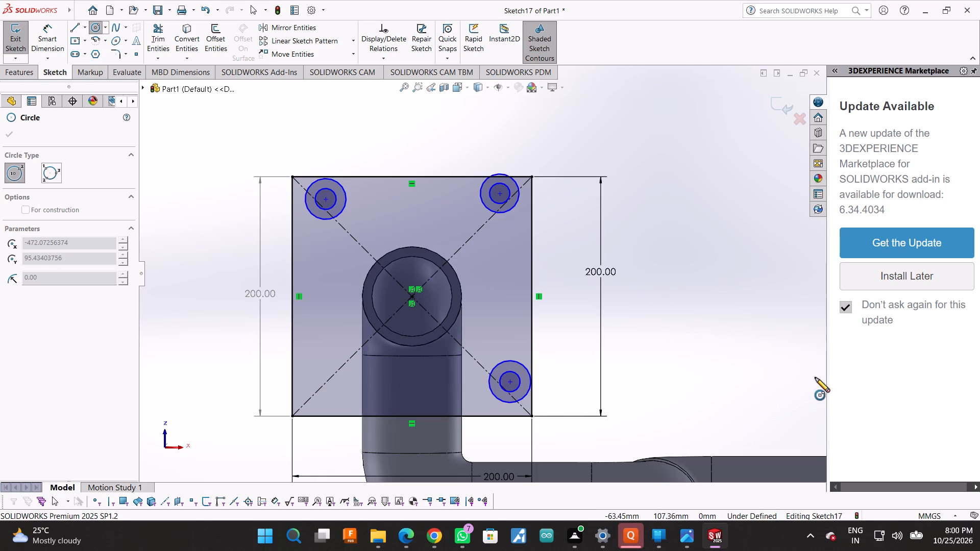
{"action": "left_click_drag", "start_coordinate": [826, 385], "coordinate": [838, 383]}
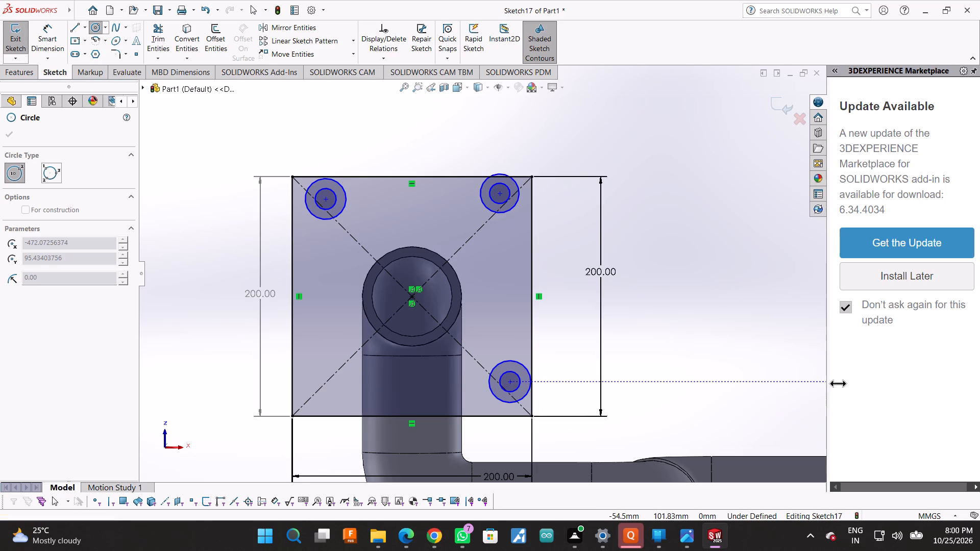
{"action": "left_click_drag", "start_coordinate": [838, 383], "coordinate": [979, 362]}
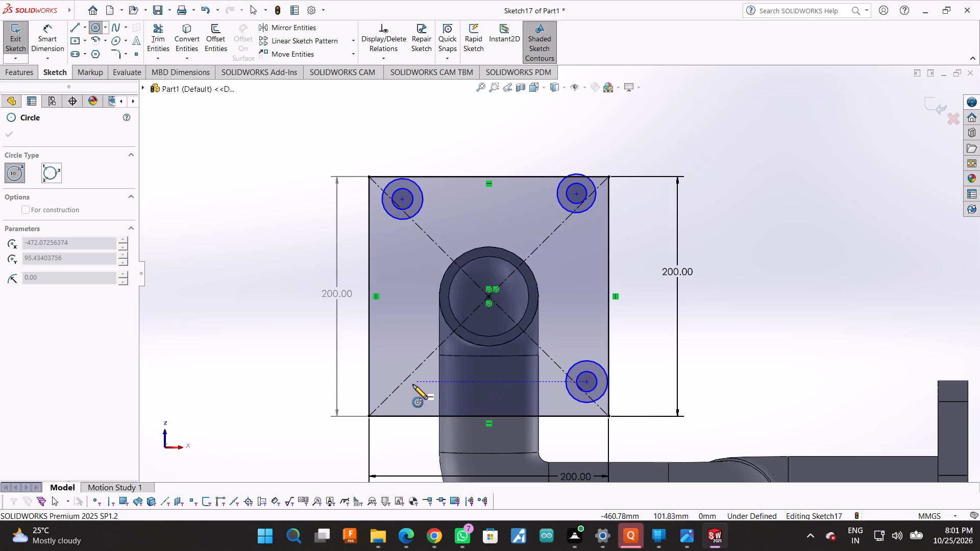
{"action": "left_click", "coordinate": [404, 391]}
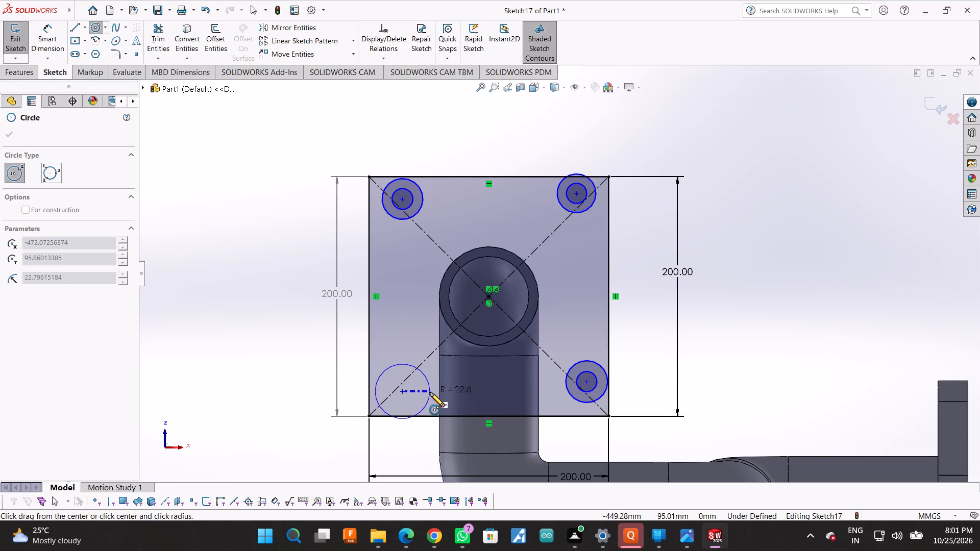
{"action": "left_click", "coordinate": [430, 392]}
{"action": "left_click", "coordinate": [403, 392]}
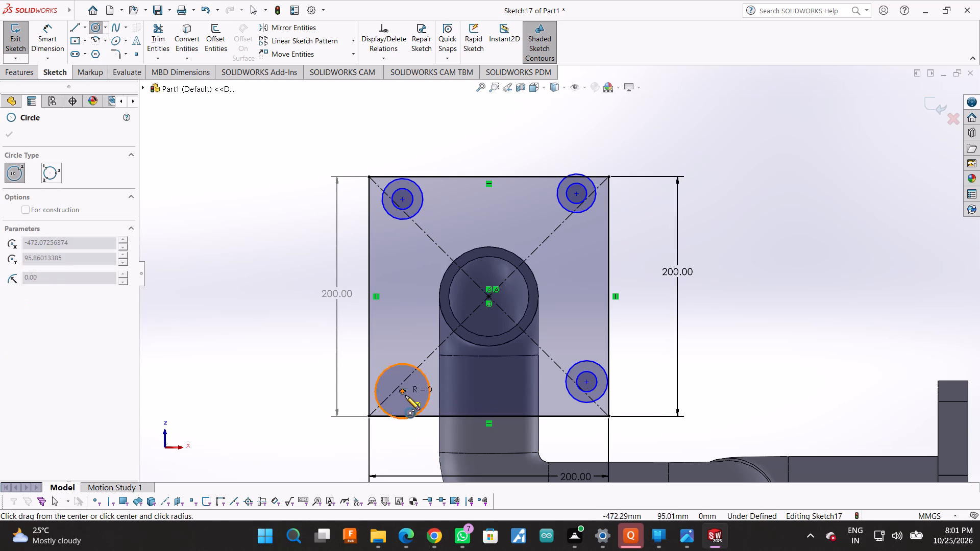
{"action": "left_click", "coordinate": [413, 402]}
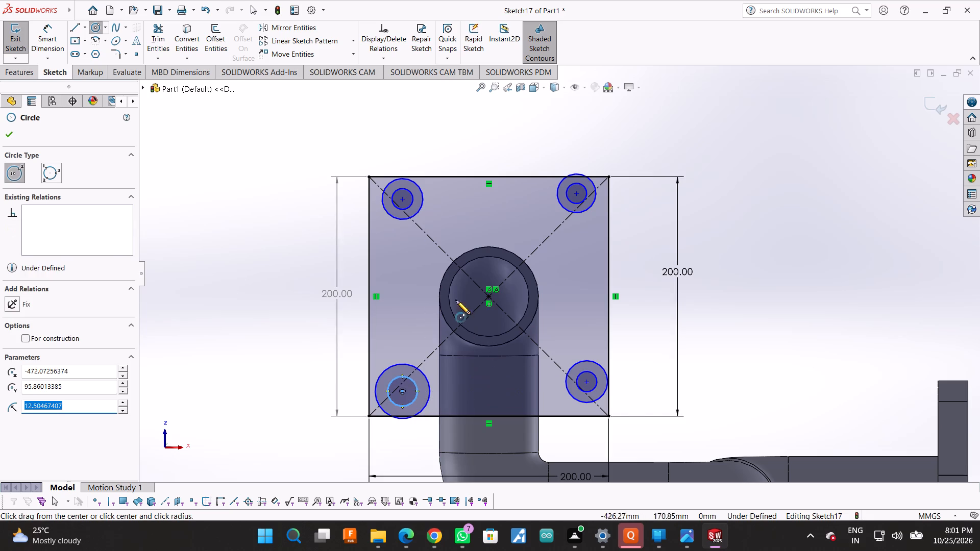
Start the Smart Dimension tool in the flange sketch.
{"action": "left_click", "coordinate": [45, 37]}
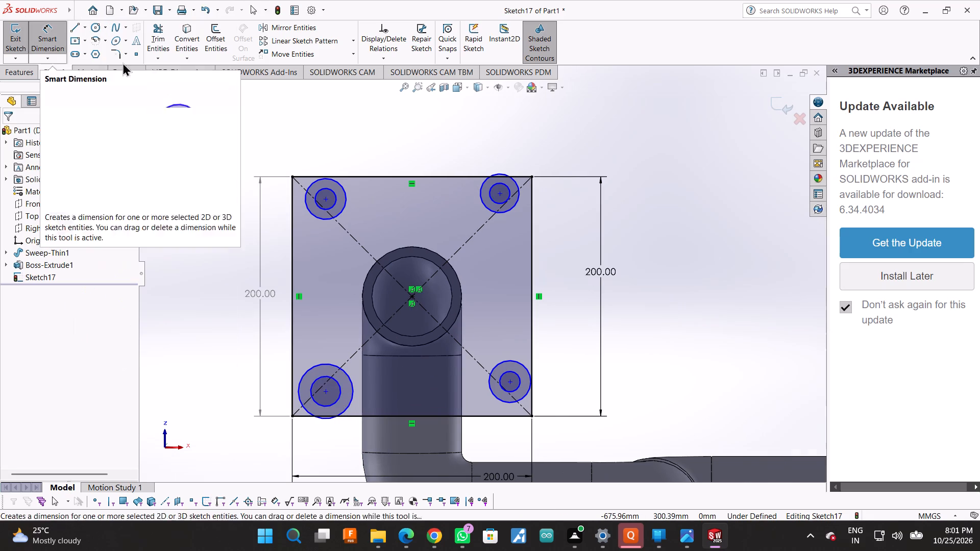
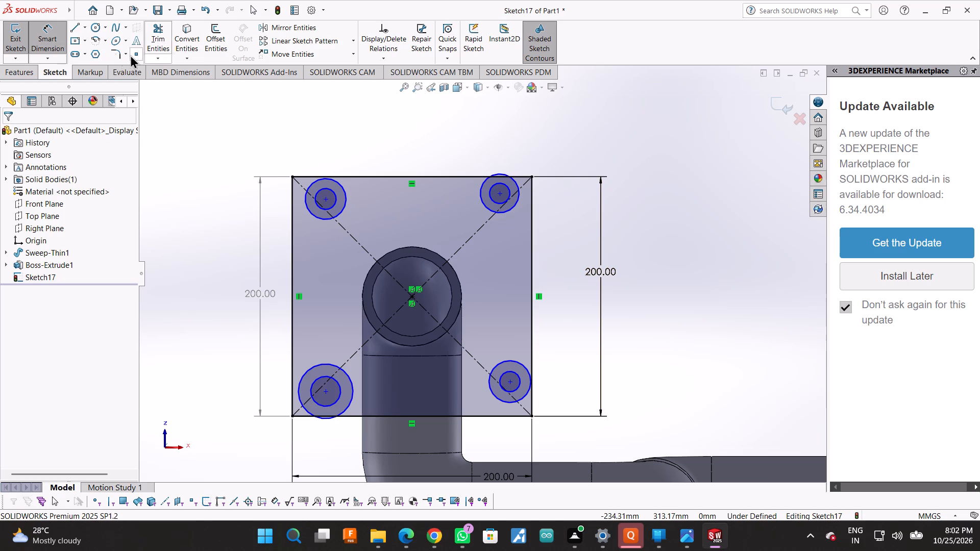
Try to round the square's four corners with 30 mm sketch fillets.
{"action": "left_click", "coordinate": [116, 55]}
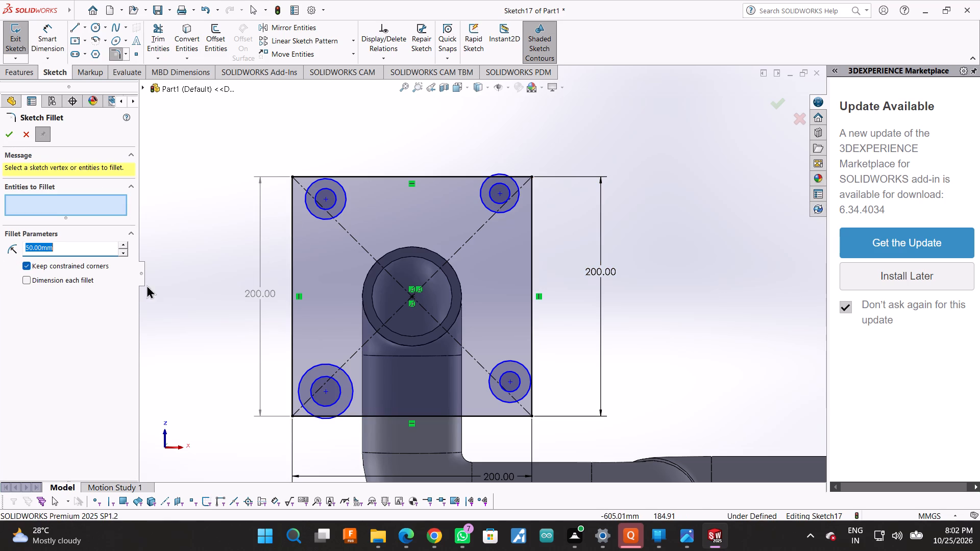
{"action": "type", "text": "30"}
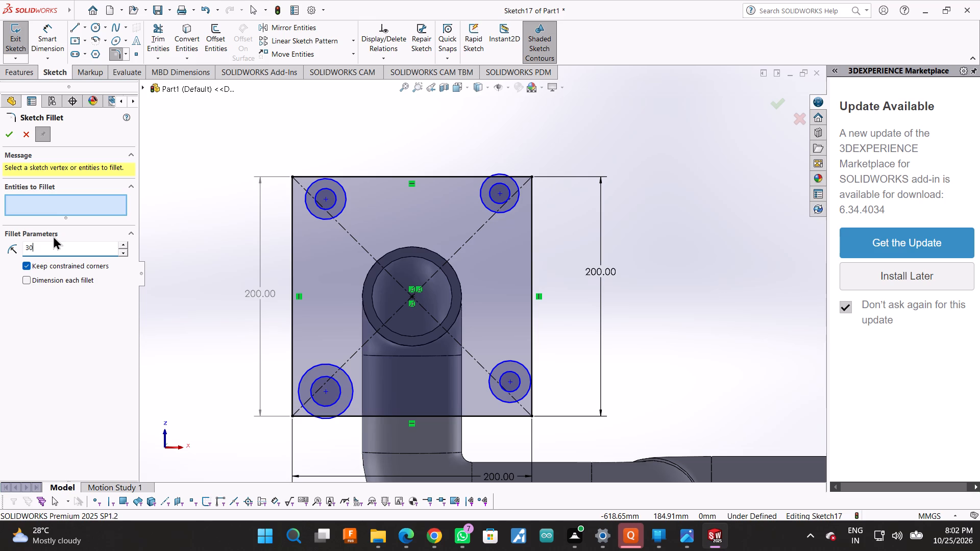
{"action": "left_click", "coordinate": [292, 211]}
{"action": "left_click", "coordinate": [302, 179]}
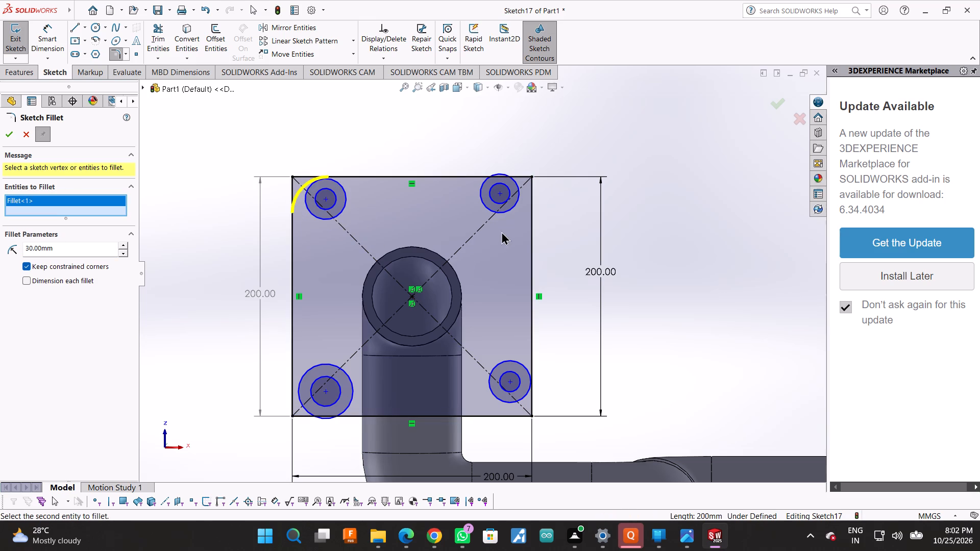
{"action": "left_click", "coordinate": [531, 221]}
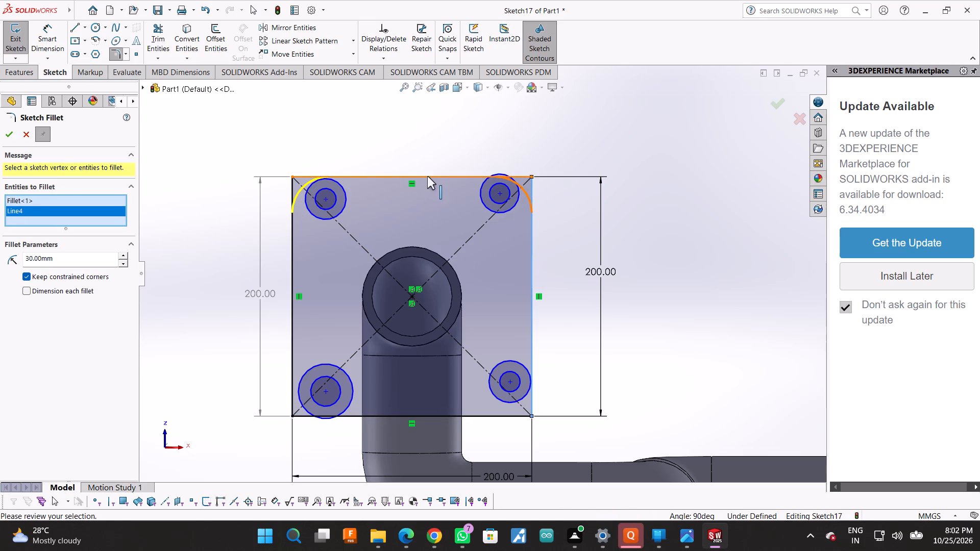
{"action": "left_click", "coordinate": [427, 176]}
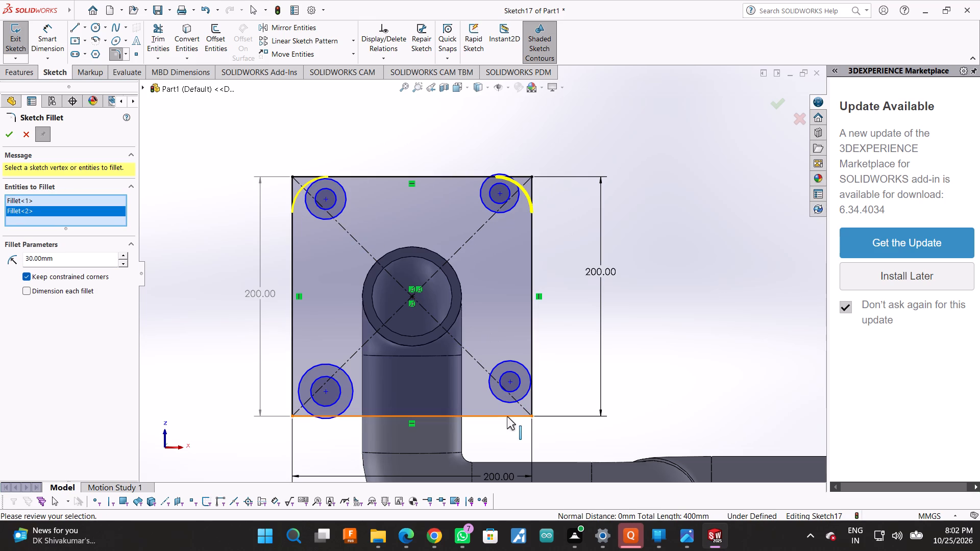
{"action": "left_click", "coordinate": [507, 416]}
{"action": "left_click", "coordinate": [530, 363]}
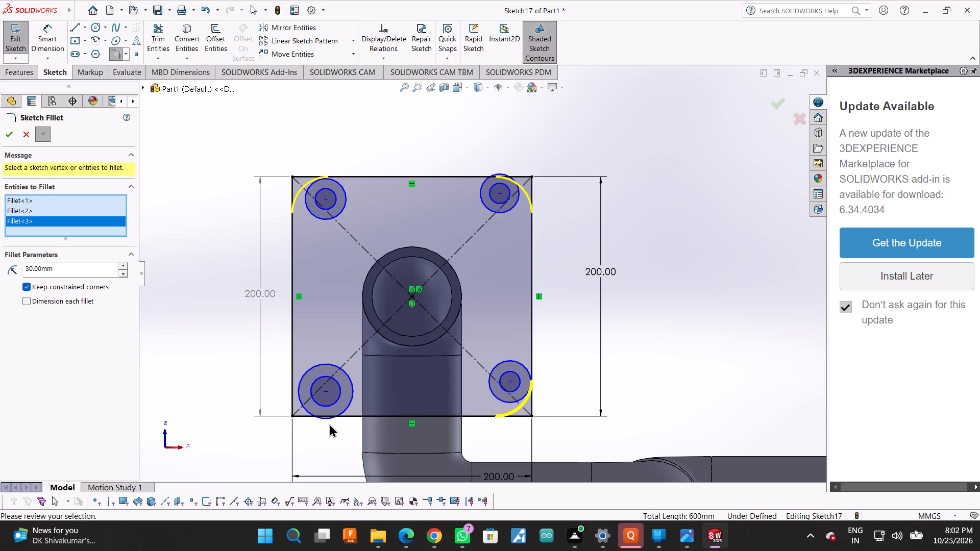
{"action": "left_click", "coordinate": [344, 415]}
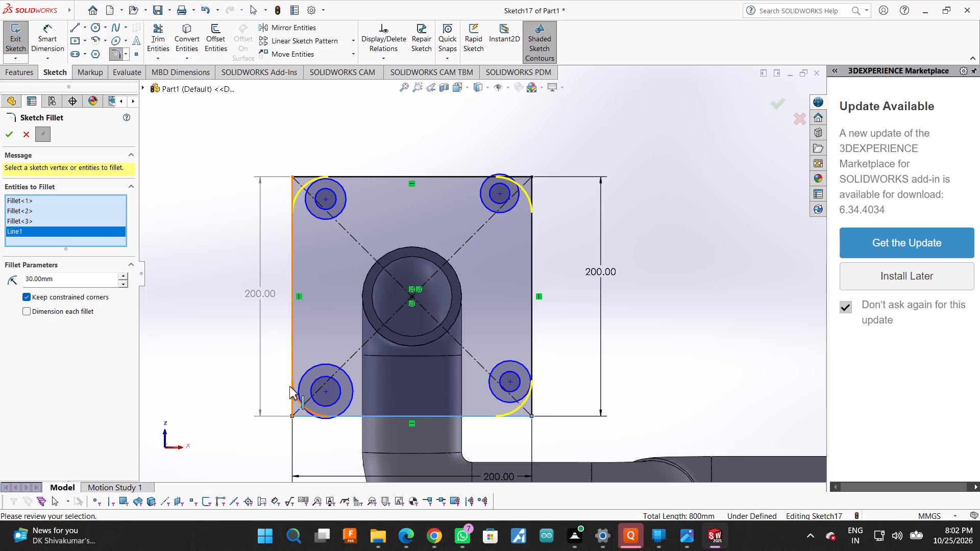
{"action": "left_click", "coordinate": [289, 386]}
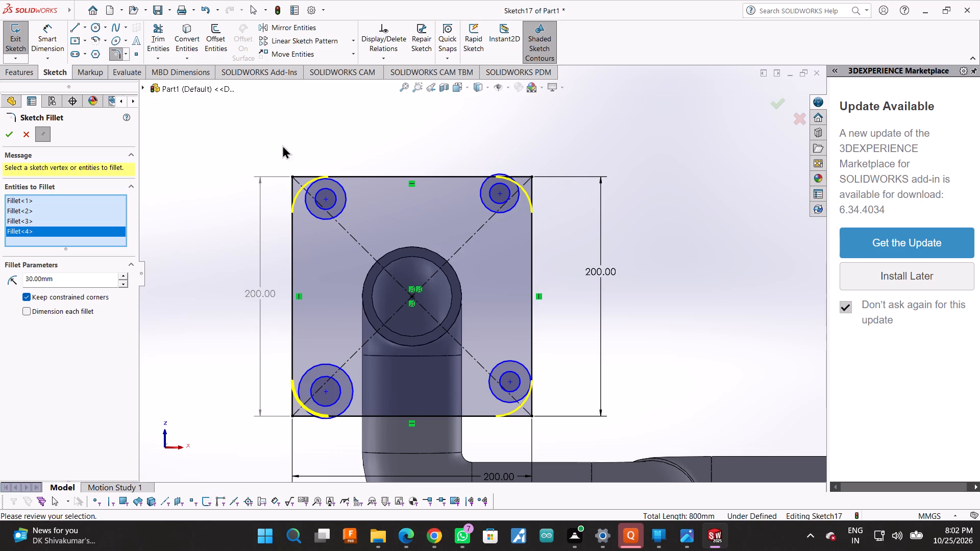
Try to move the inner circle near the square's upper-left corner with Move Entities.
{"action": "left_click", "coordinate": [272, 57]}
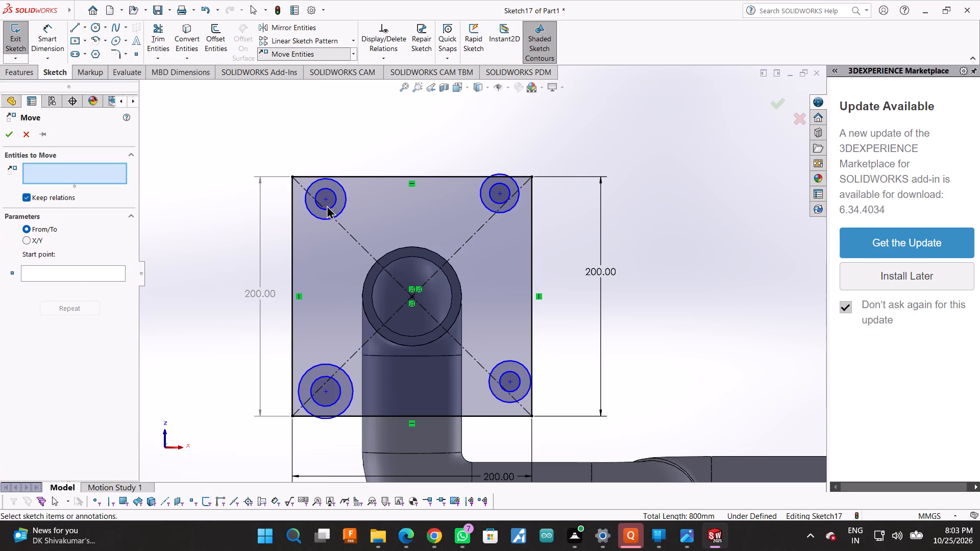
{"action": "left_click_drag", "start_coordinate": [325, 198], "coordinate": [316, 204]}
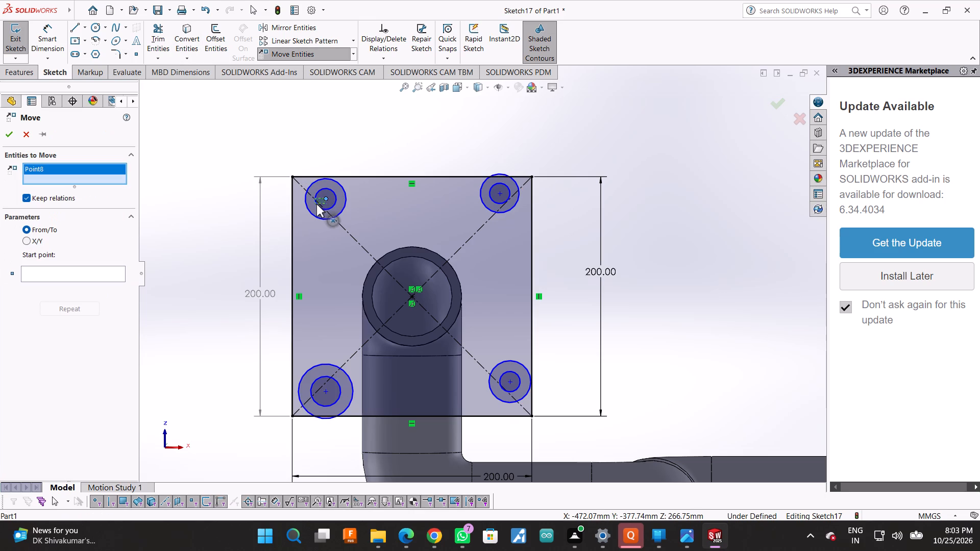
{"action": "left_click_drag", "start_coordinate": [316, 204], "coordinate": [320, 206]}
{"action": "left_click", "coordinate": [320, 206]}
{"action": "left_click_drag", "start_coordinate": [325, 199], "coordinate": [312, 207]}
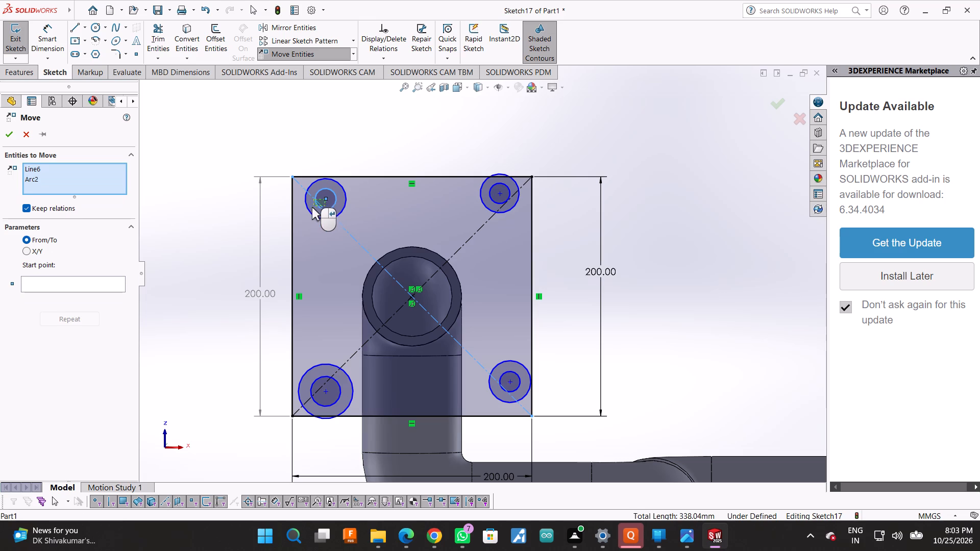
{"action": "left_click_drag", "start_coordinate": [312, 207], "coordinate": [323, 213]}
Undo all the concentric circles sketched near the square's corners, leaving only the dimensioned 200 mm square.
{"action": "key", "text": "ctrl+z"}
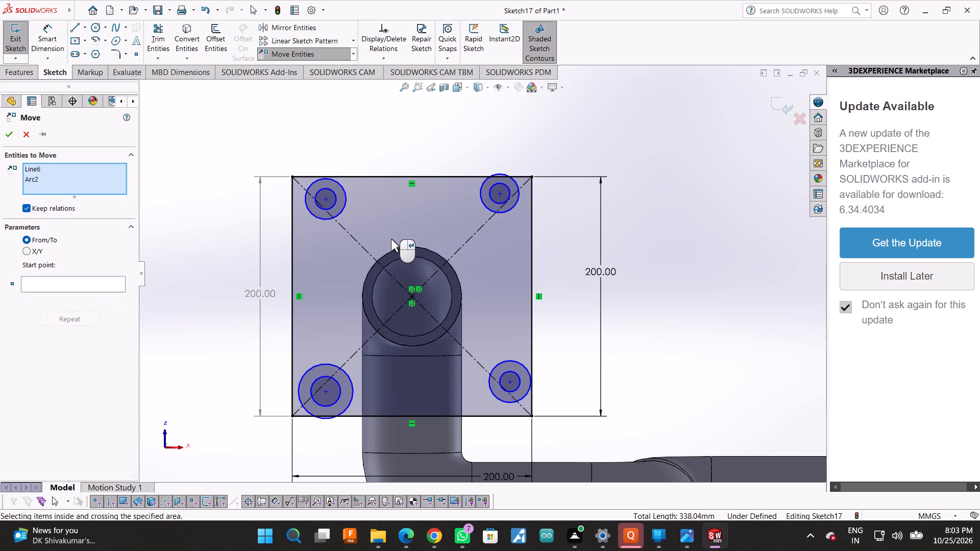
{"action": "key", "text": "ctrl+z"}
{"action": "key", "text": "ctrl+z"}
{"action": "key", "text": "ctrl+z"}
{"action": "key", "text": "ctrl+z"}
{"action": "key", "text": "ctrl+z"}
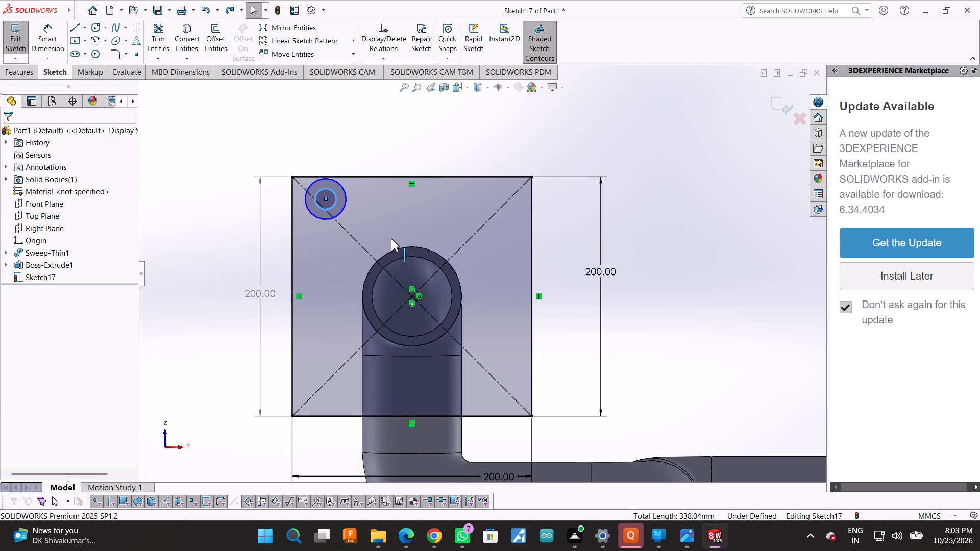
{"action": "key", "text": "ctrl+z"}
{"action": "key", "text": "ctrl+z"}
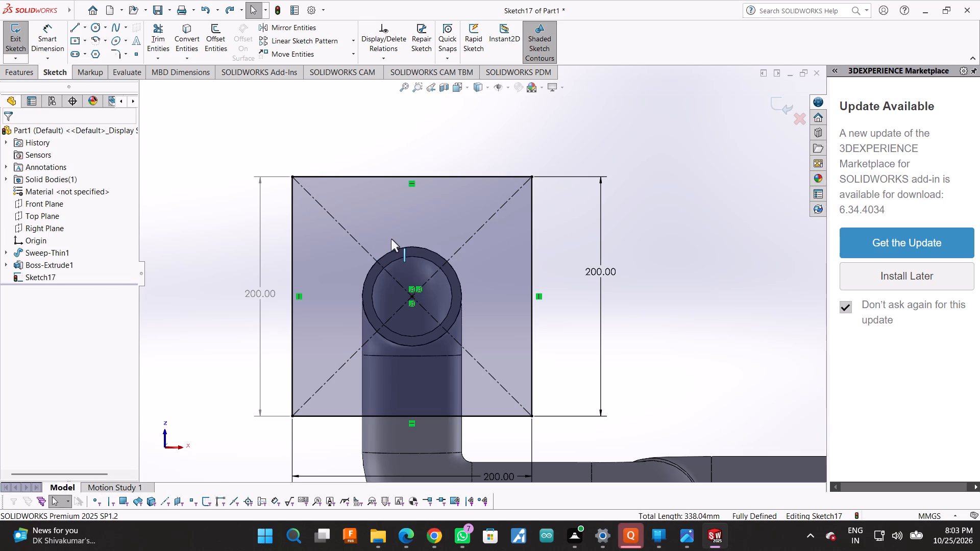
Round all four corners of the 200 mm square with 30 mm sketch fillets.
{"action": "left_click", "coordinate": [116, 49]}
{"action": "left_click", "coordinate": [292, 209]}
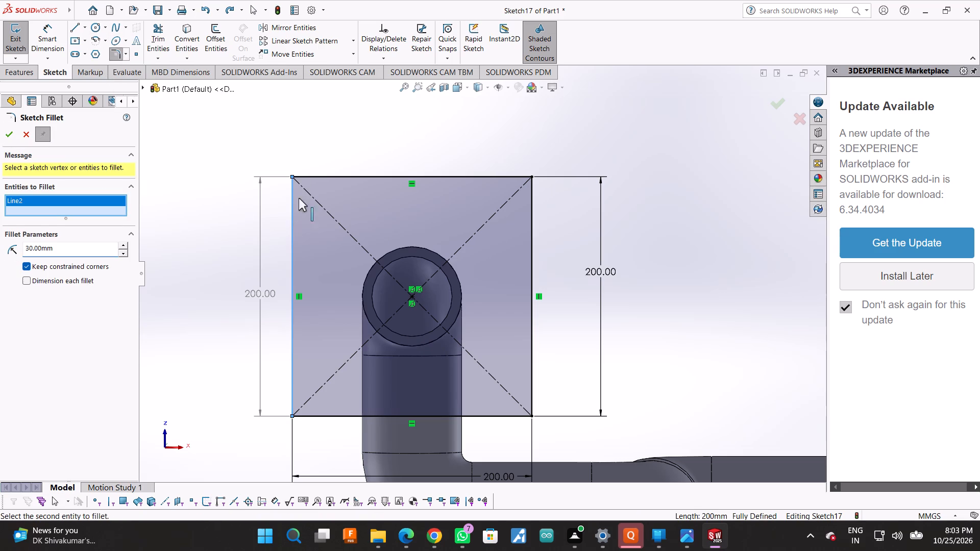
{"action": "left_click", "coordinate": [316, 178]}
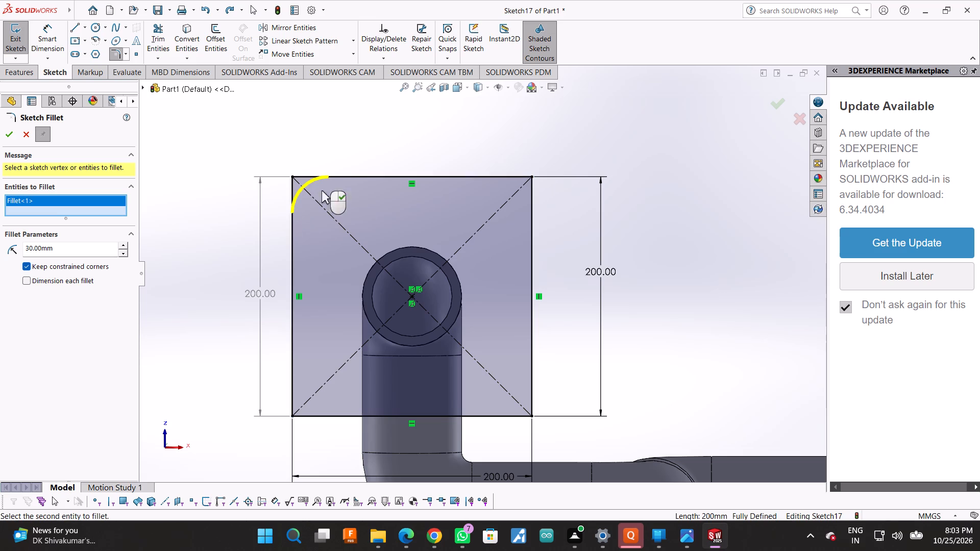
{"action": "double_click", "coordinate": [503, 177]}
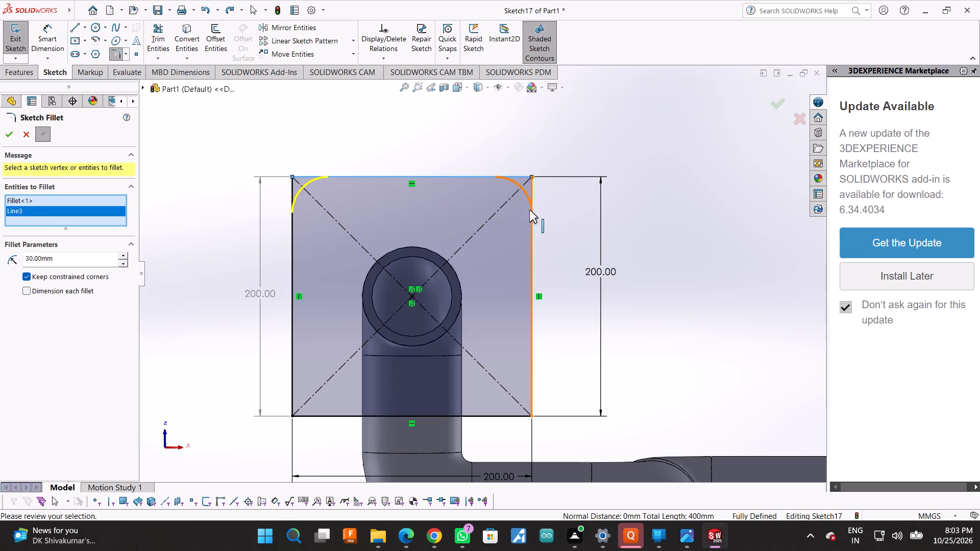
{"action": "left_click", "coordinate": [530, 210]}
{"action": "left_click", "coordinate": [531, 365]}
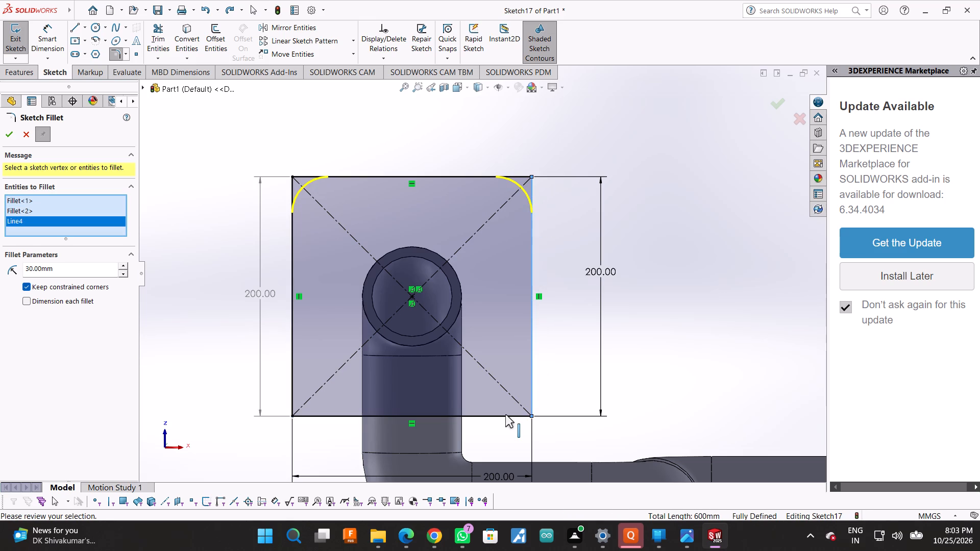
{"action": "left_click", "coordinate": [505, 414]}
{"action": "left_click", "coordinate": [334, 414]}
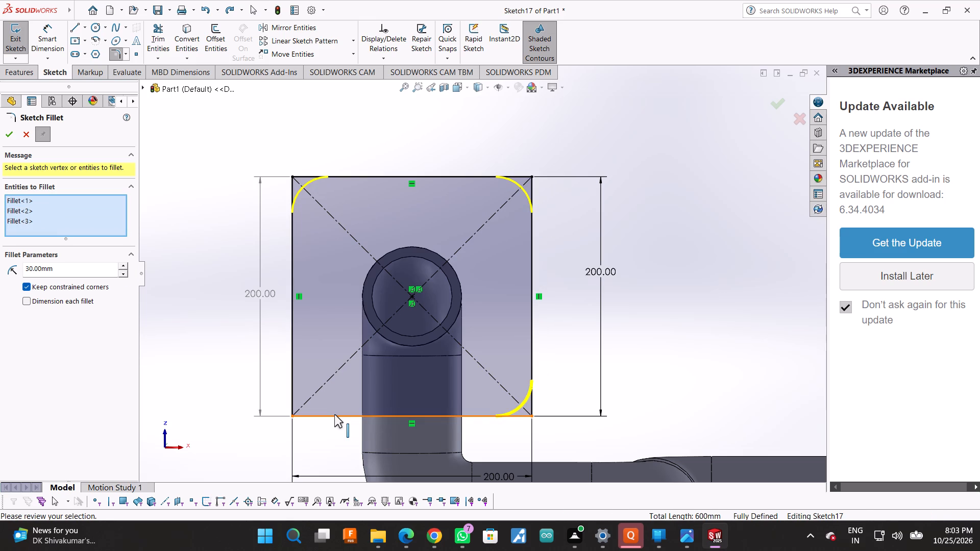
{"action": "left_click", "coordinate": [294, 373]}
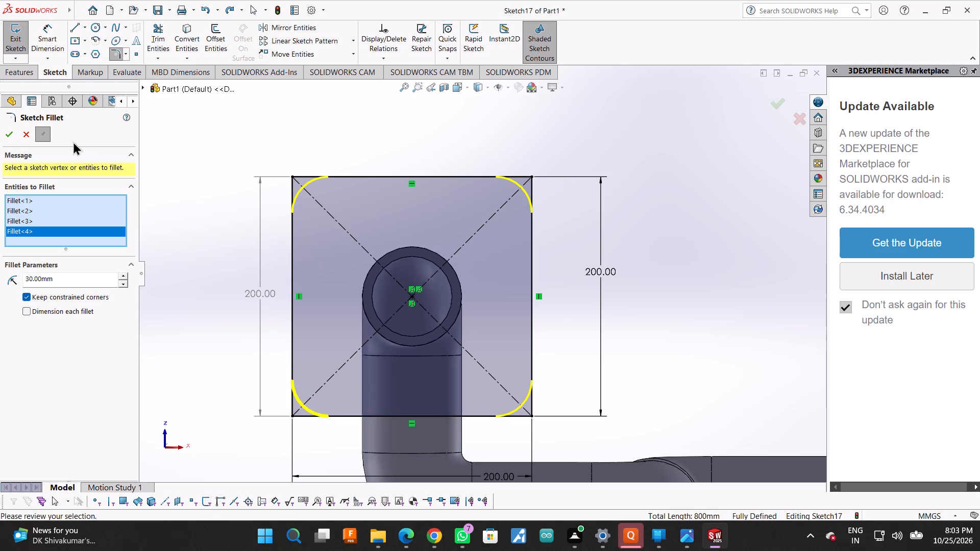
{"action": "left_click", "coordinate": [10, 134]}
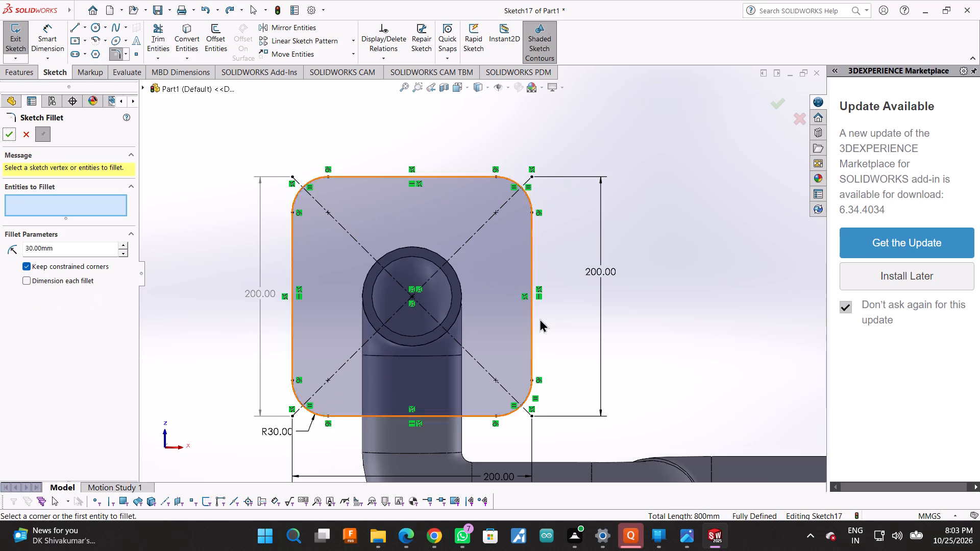
Sketch a circle centred on the upper-left corner fillet's centre point and set its diameter to 25 mm.
{"action": "left_click", "coordinate": [99, 26]}
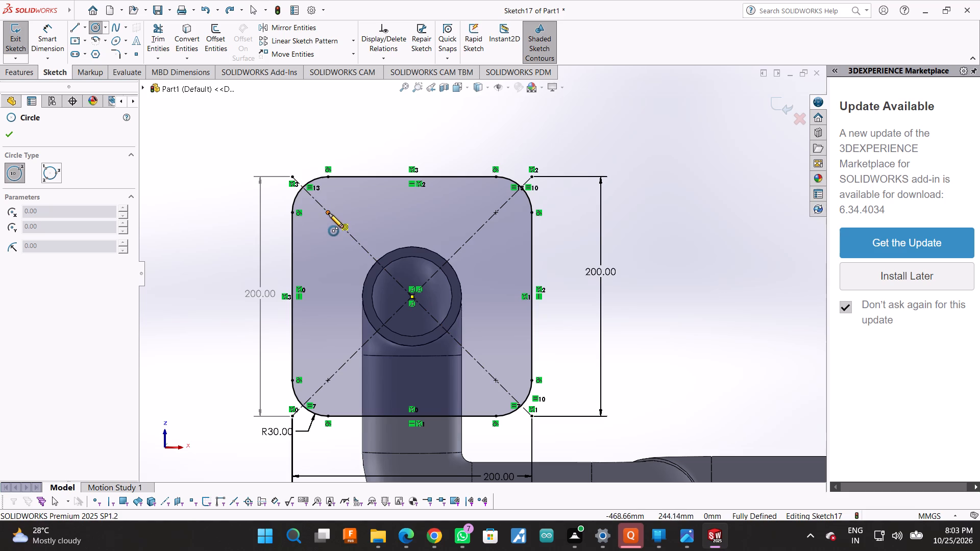
{"action": "left_click", "coordinate": [328, 213]}
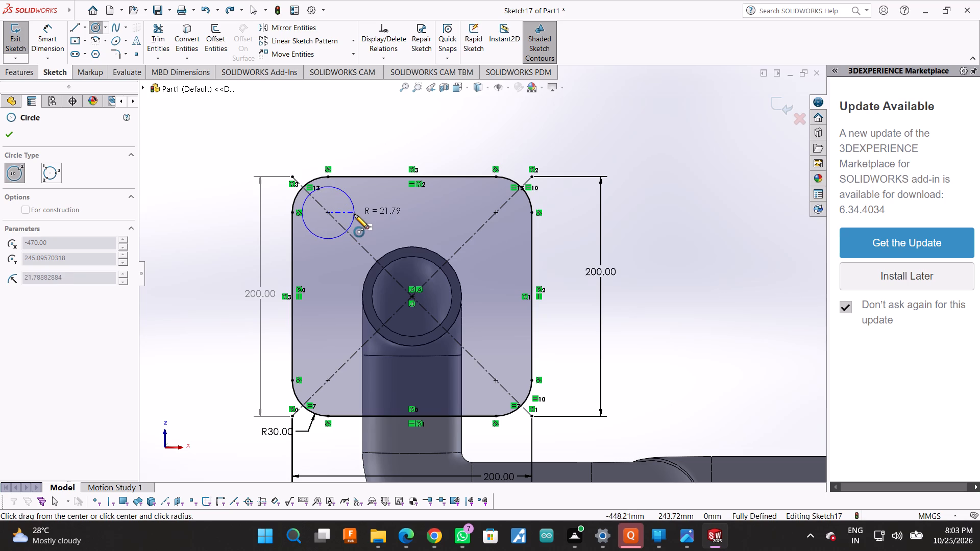
{"action": "left_click", "coordinate": [354, 214]}
{"action": "left_click", "coordinate": [51, 27]}
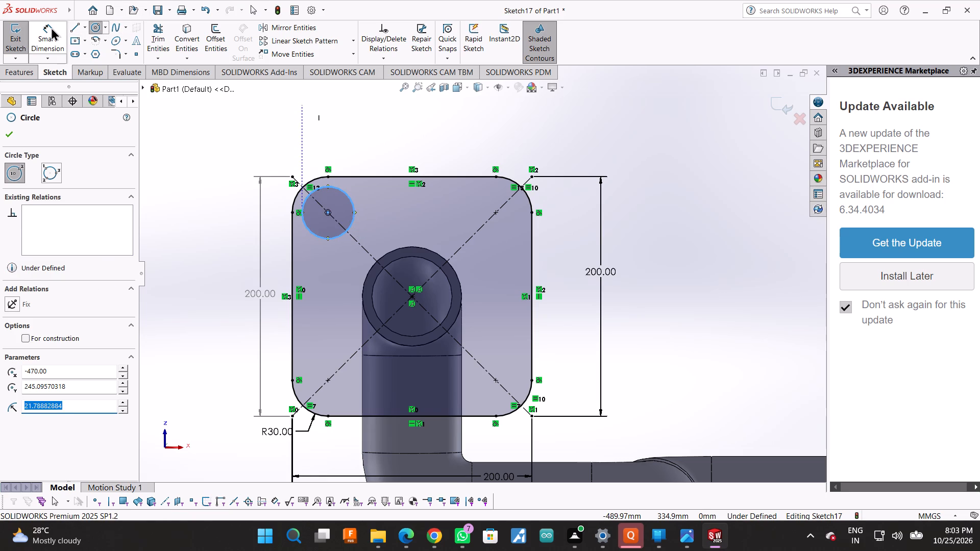
{"action": "left_click", "coordinate": [345, 194]}
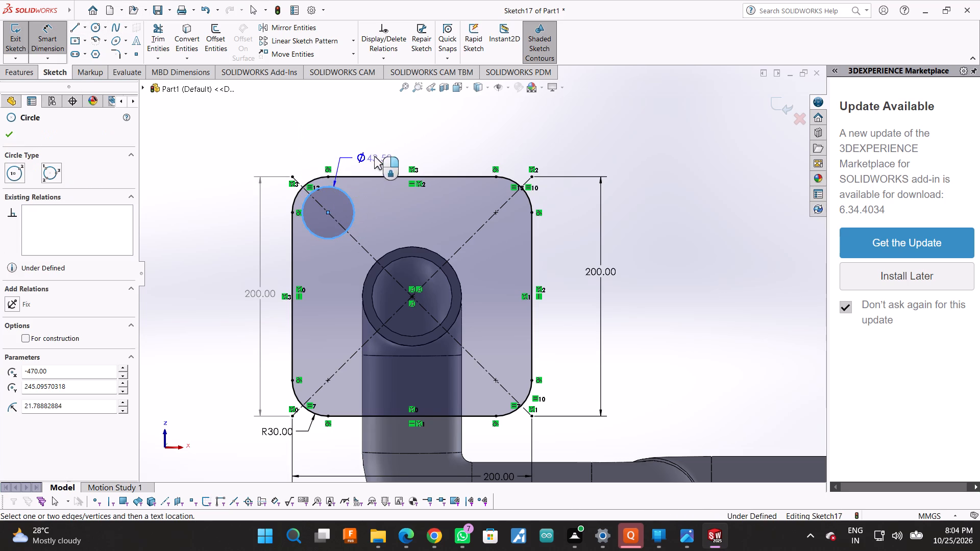
{"action": "left_click", "coordinate": [391, 127]}
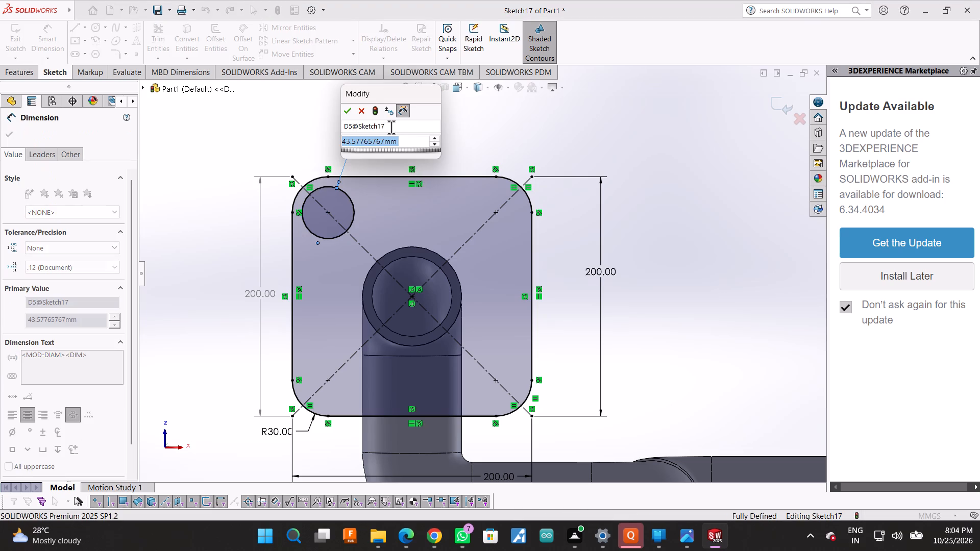
{"action": "type", "text": "25"}
{"action": "key", "text": "Return"}
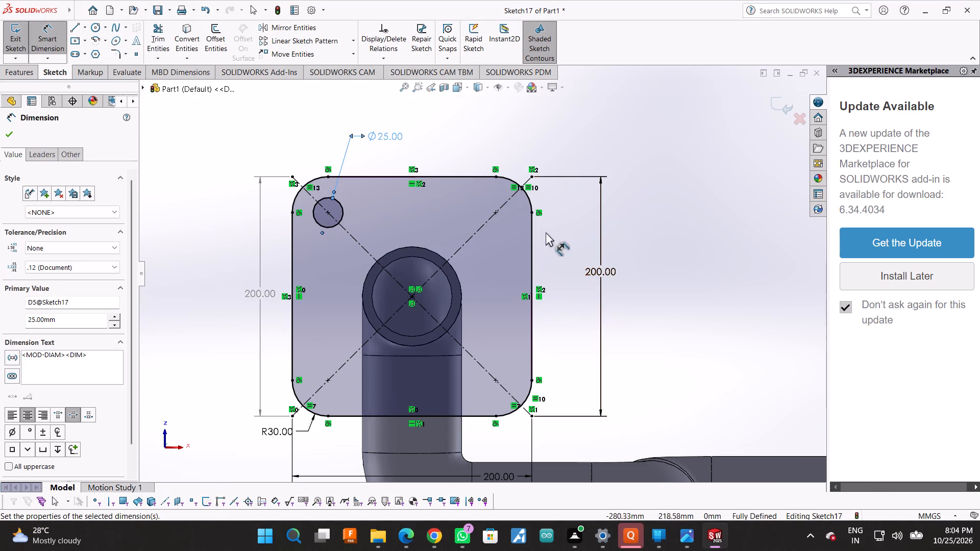
Sketch circles at the upper-right, lower-right and lower-left fillet centres with radii of about 18.6, 16.4 and 19.7 mm.
{"action": "left_click", "coordinate": [93, 25]}
{"action": "left_click", "coordinate": [495, 211]}
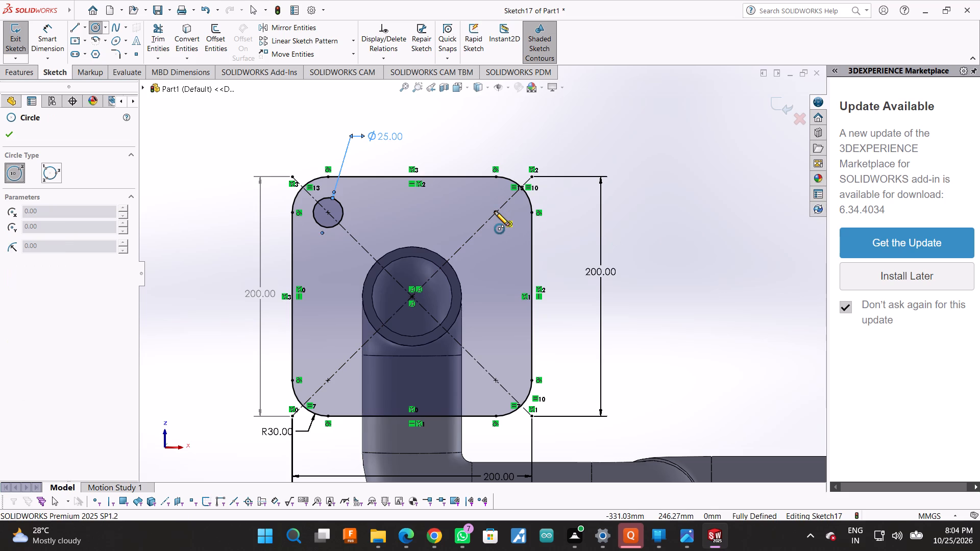
{"action": "left_click", "coordinate": [518, 215]}
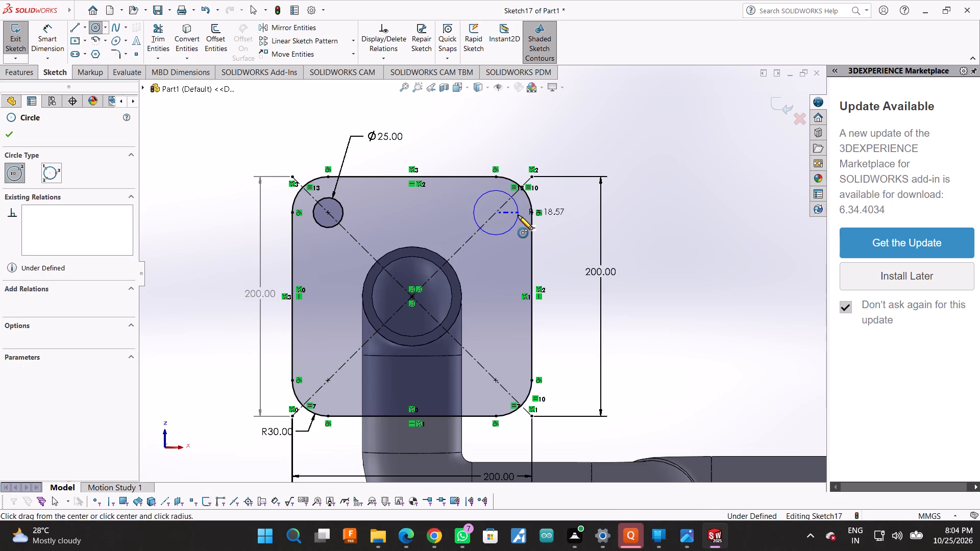
{"action": "left_click", "coordinate": [496, 382]}
{"action": "left_click", "coordinate": [516, 380]}
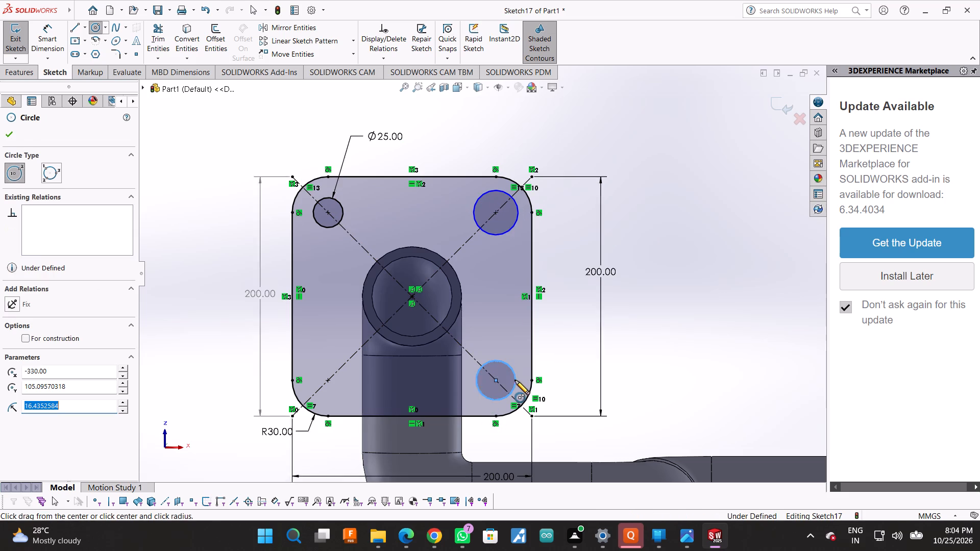
{"action": "left_click", "coordinate": [329, 381]}
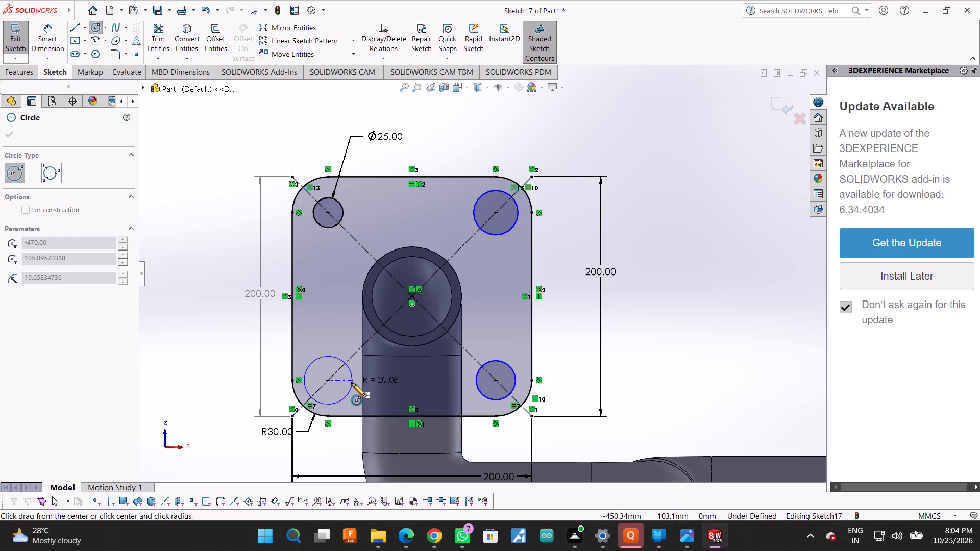
{"action": "left_click", "coordinate": [352, 383]}
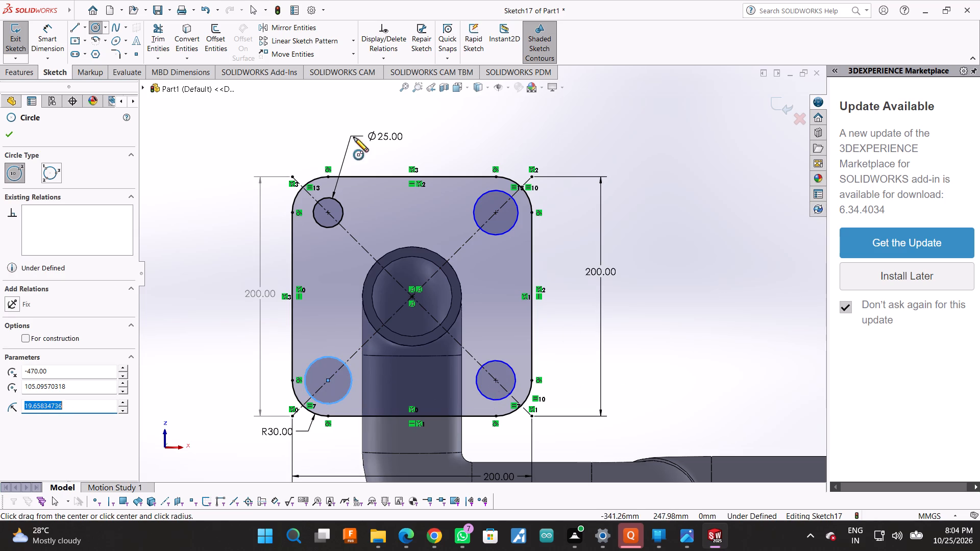
Dimension the upper-right corner circle to a diameter of 25 mm.
{"action": "left_click", "coordinate": [49, 27]}
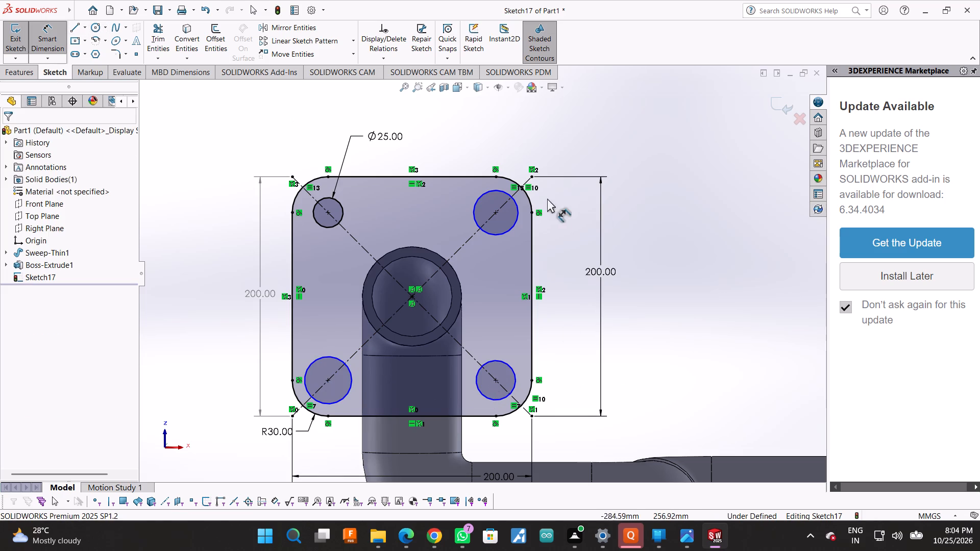
{"action": "left_click", "coordinate": [517, 203]}
{"action": "left_click", "coordinate": [598, 139]}
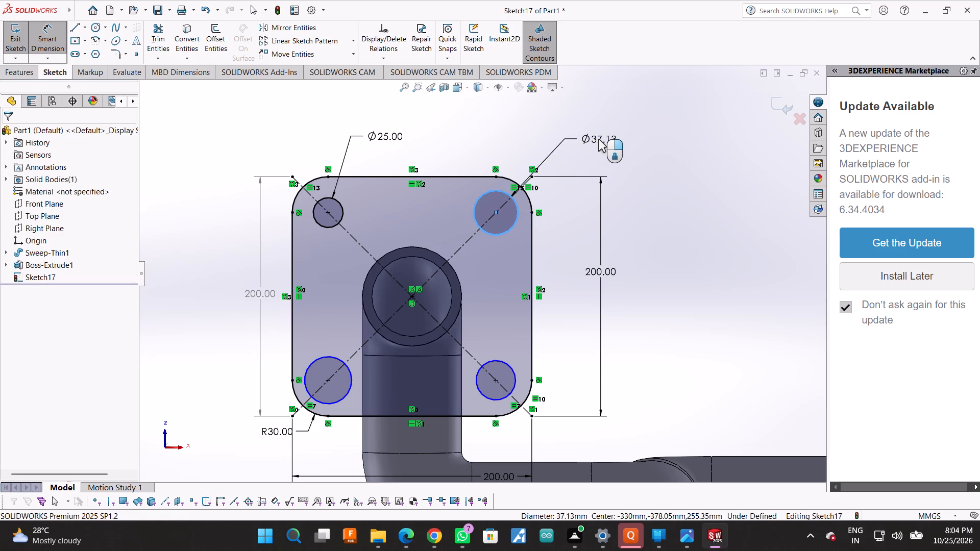
{"action": "type", "text": "25"}
{"action": "key", "text": "Return"}
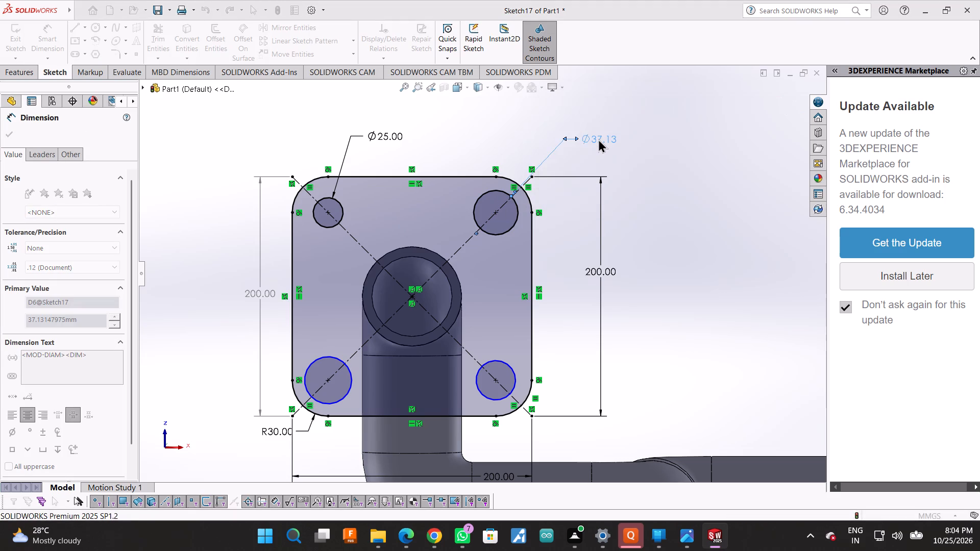
Dimension the lower-right and lower-left corner circles of the square flange sketch to a diameter of 25 mm each.
{"action": "left_click", "coordinate": [520, 371]}
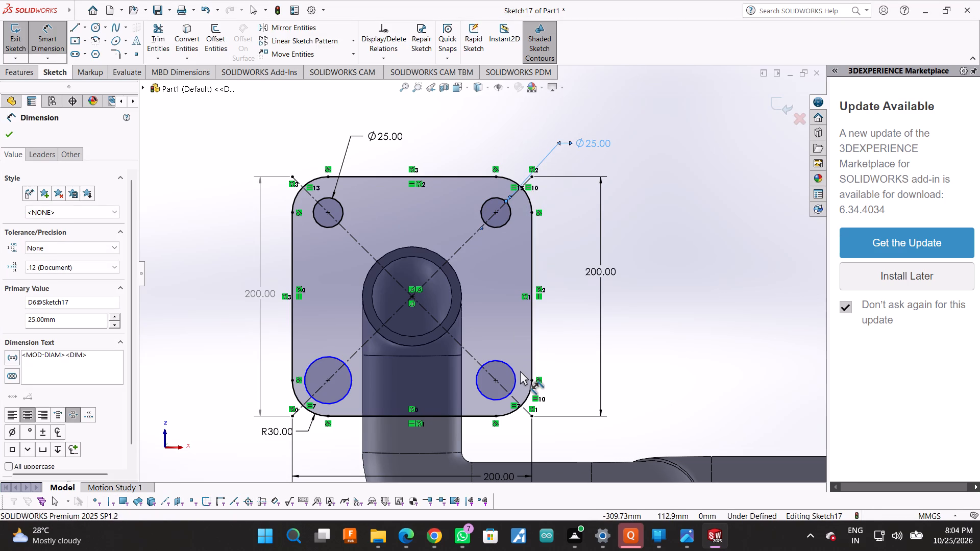
{"action": "left_click", "coordinate": [514, 372]}
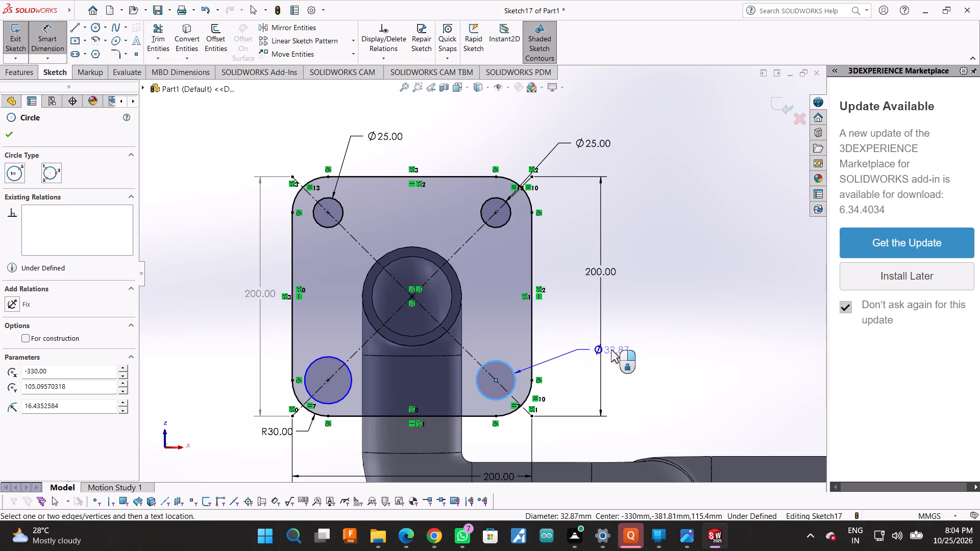
{"action": "left_click", "coordinate": [586, 349]}
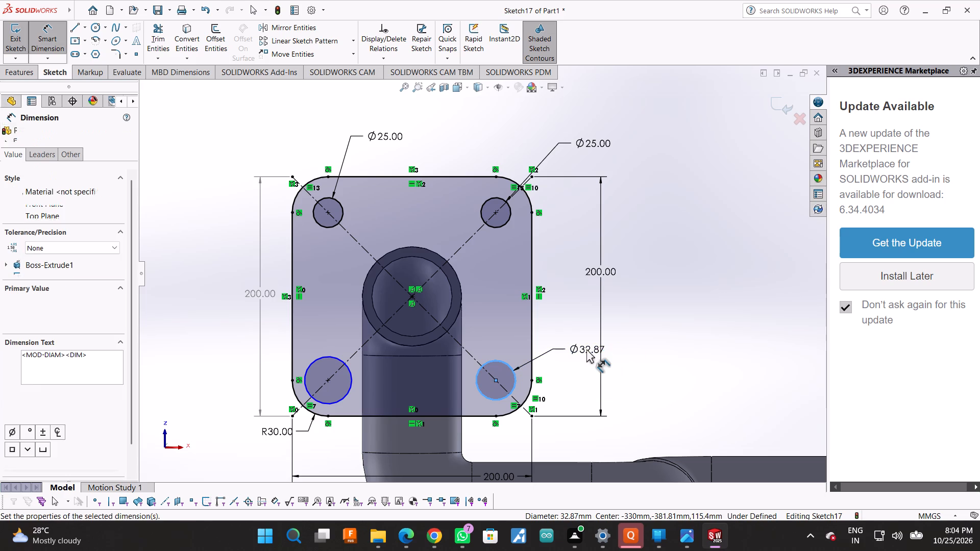
{"action": "type", "text": "25"}
{"action": "key", "text": "Return"}
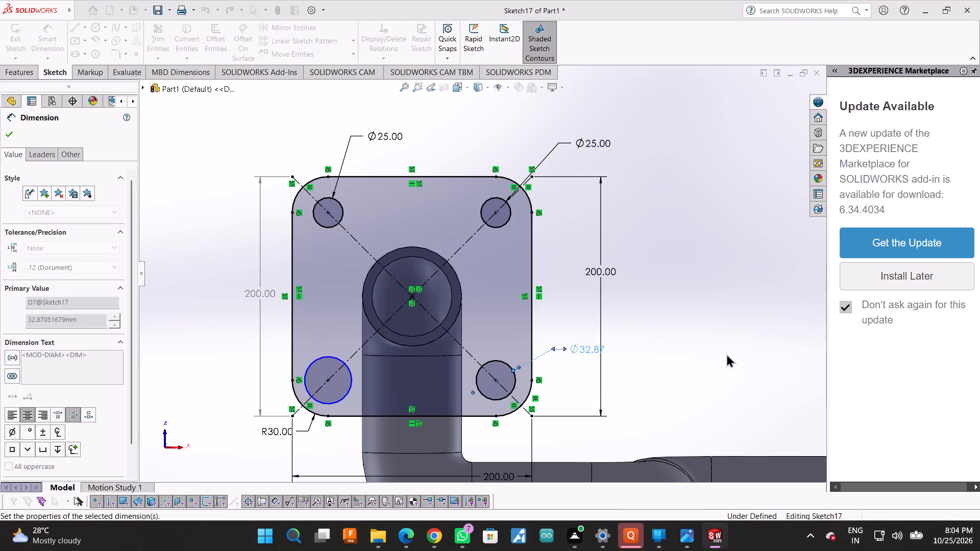
{"action": "left_click", "coordinate": [317, 358]}
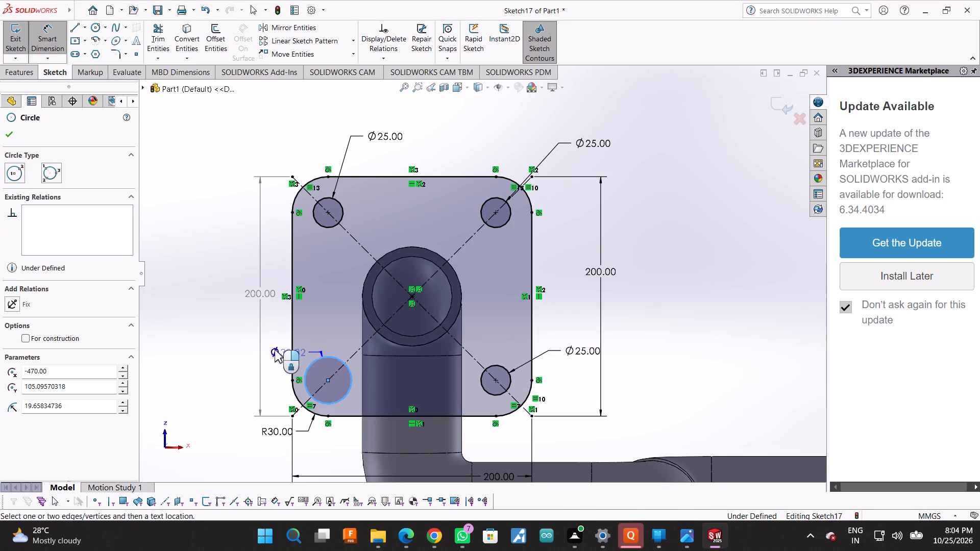
{"action": "left_click", "coordinate": [216, 341]}
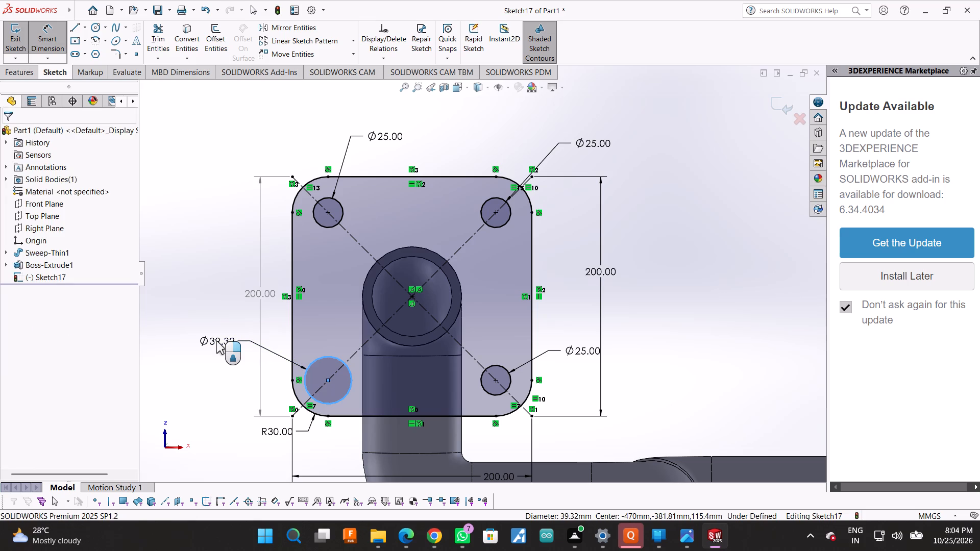
{"action": "type", "text": "25"}
{"action": "key", "text": "Return"}
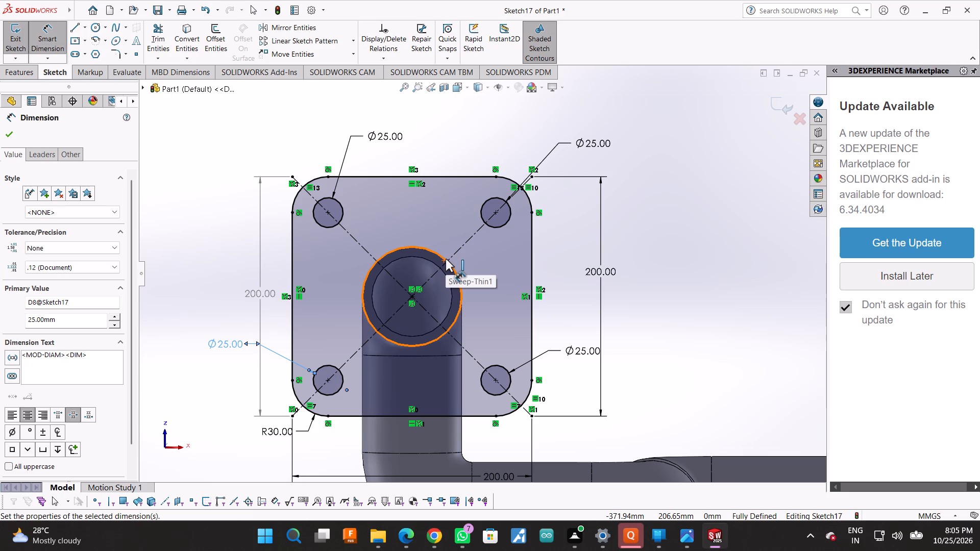
Convert the pipe end's outer circular edge into a circle in the square flange sketch.
{"action": "left_click", "coordinate": [446, 259]}
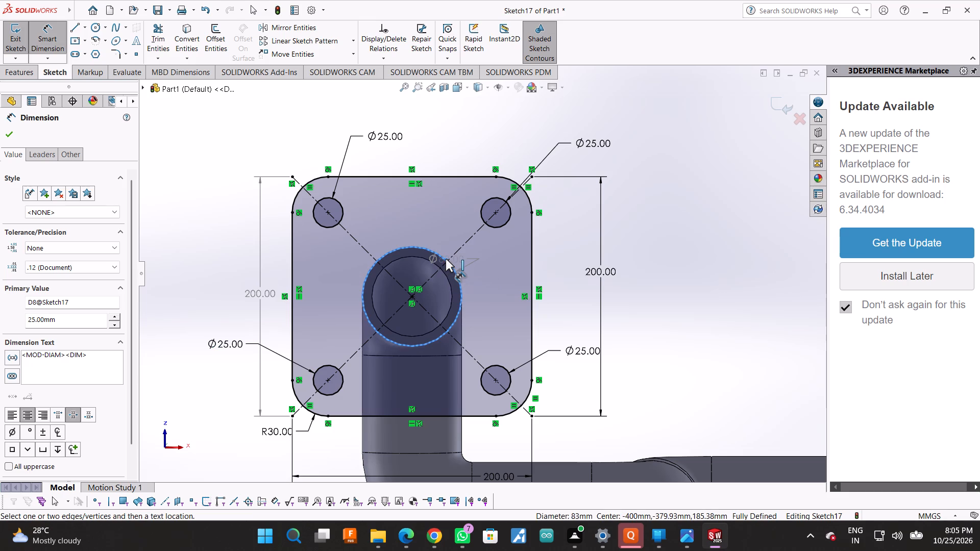
{"action": "left_click", "coordinate": [191, 34]}
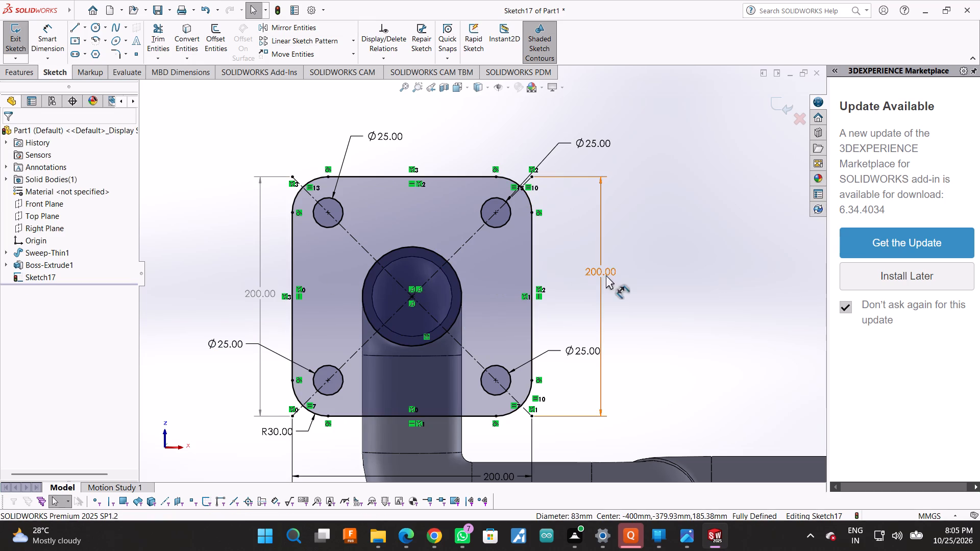
Extrude the square flange sketch 22 mm blind in the reversed direction, back along the pipe, merging it with the existing body.
{"action": "middle_click_drag", "start_coordinate": [670, 210], "coordinate": [597, 268]}
{"action": "scroll", "coordinate": [596, 268], "scroll_direction": "up", "scroll_amount": 2}
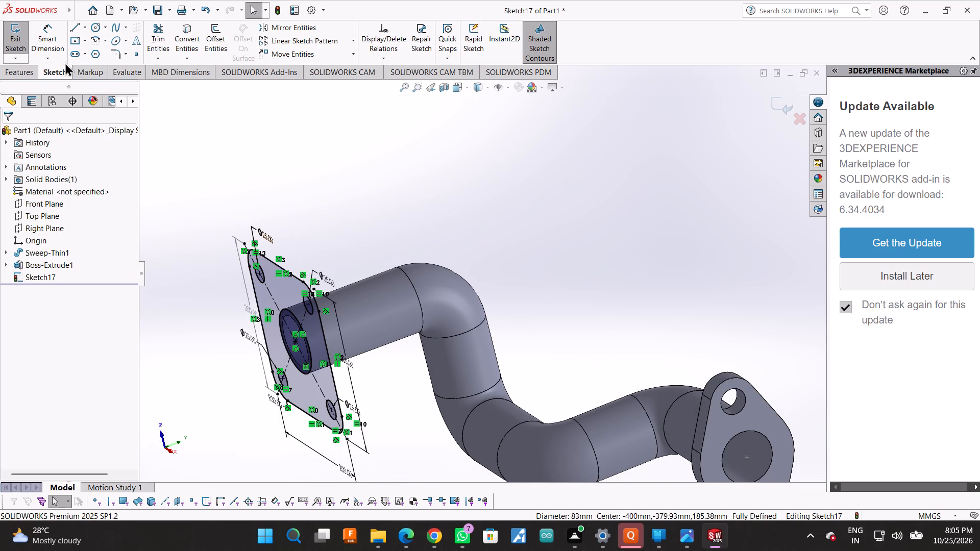
{"action": "left_click", "coordinate": [24, 70]}
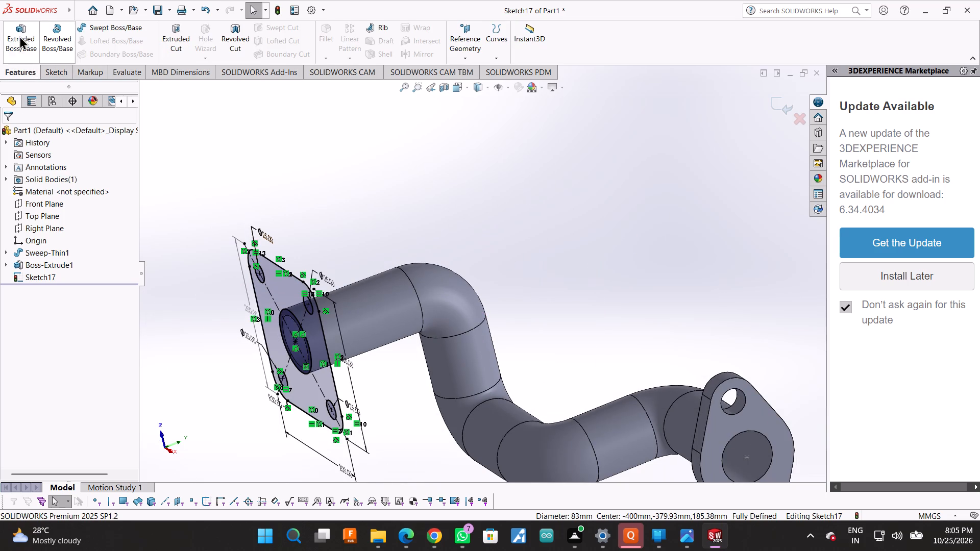
{"action": "left_click", "coordinate": [17, 36]}
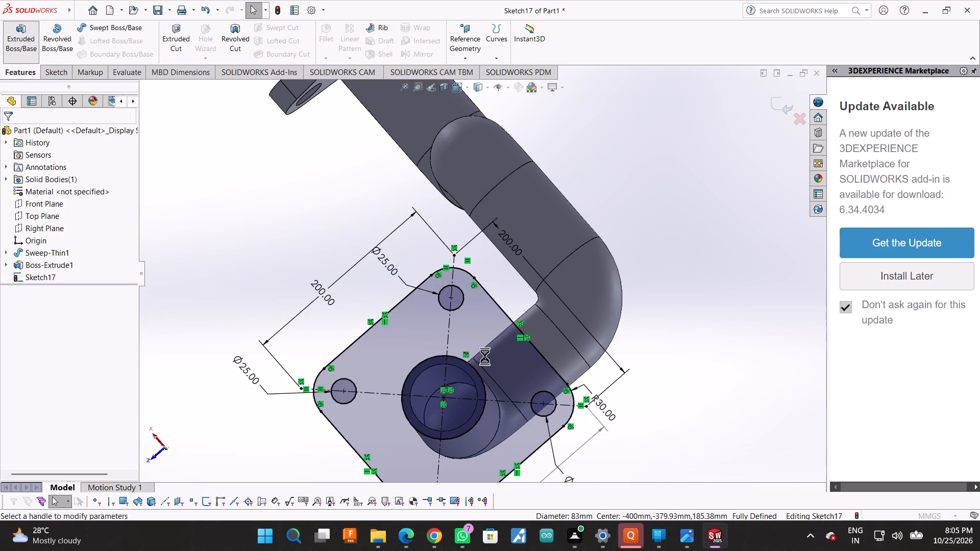
{"action": "middle_click_drag", "start_coordinate": [692, 216], "coordinate": [580, 352]}
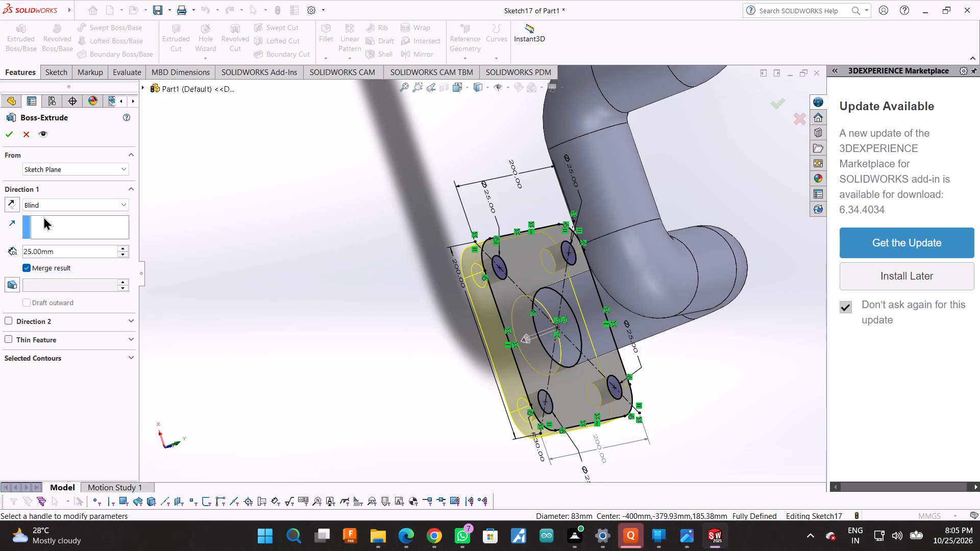
{"action": "left_click", "coordinate": [8, 205]}
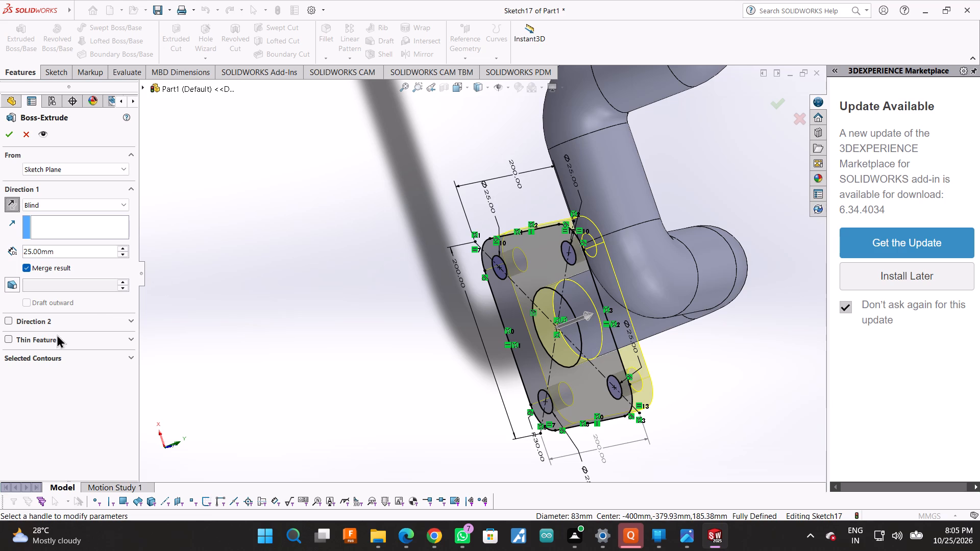
{"action": "left_click", "coordinate": [31, 251]}
{"action": "key", "text": "BackSpace"}
{"action": "key", "text": "2"}
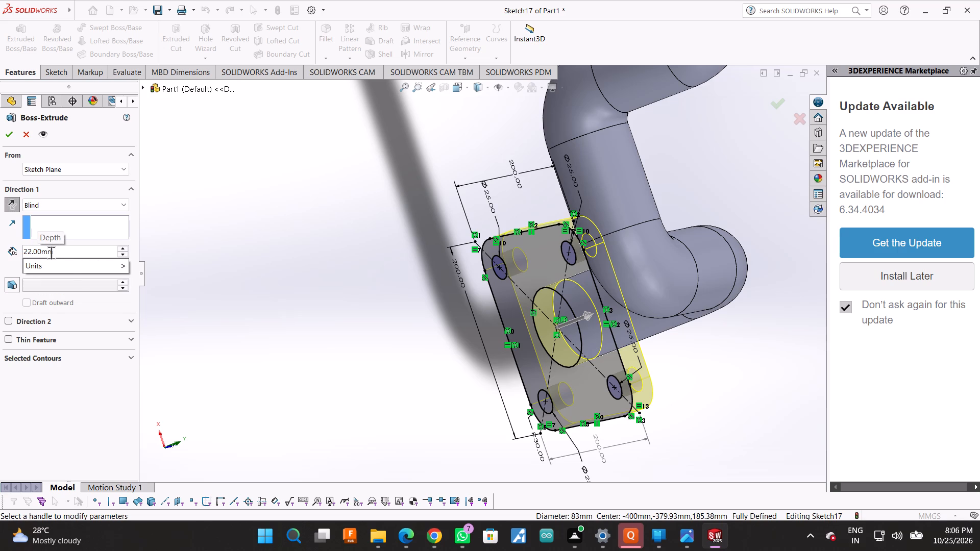
{"action": "left_click", "coordinate": [174, 219]}
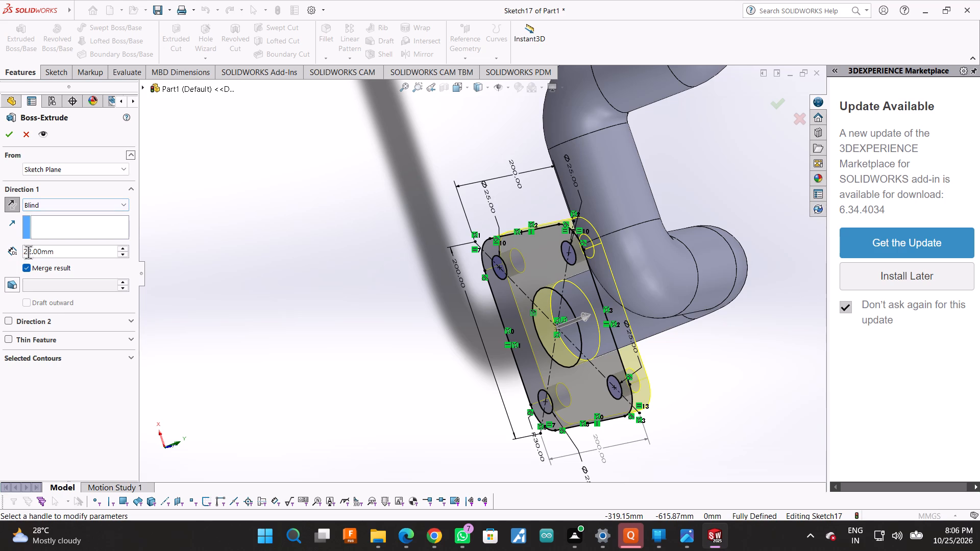
{"action": "left_click", "coordinate": [9, 134]}
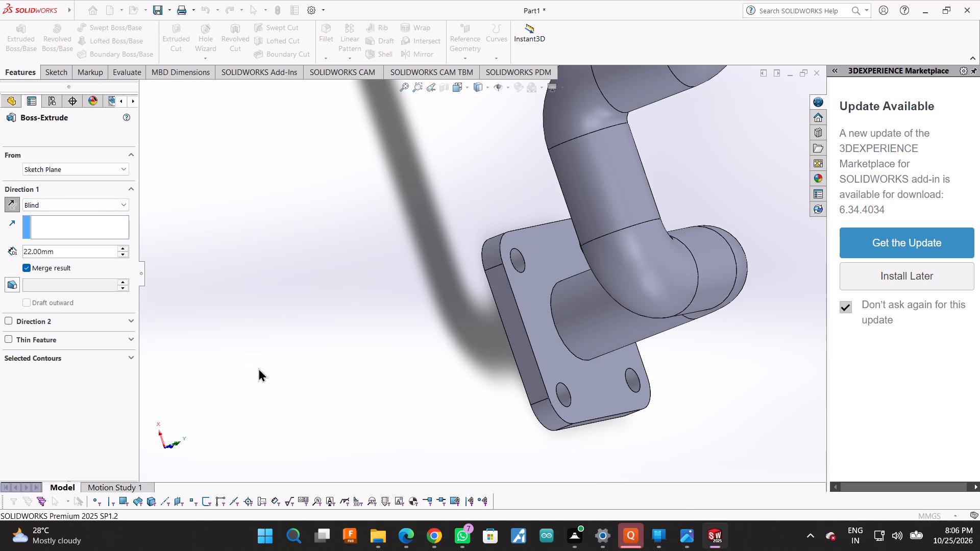
Examine the pipe and both end flanges from several angles.
{"action": "middle_click_drag", "start_coordinate": [427, 281], "coordinate": [252, 229]}
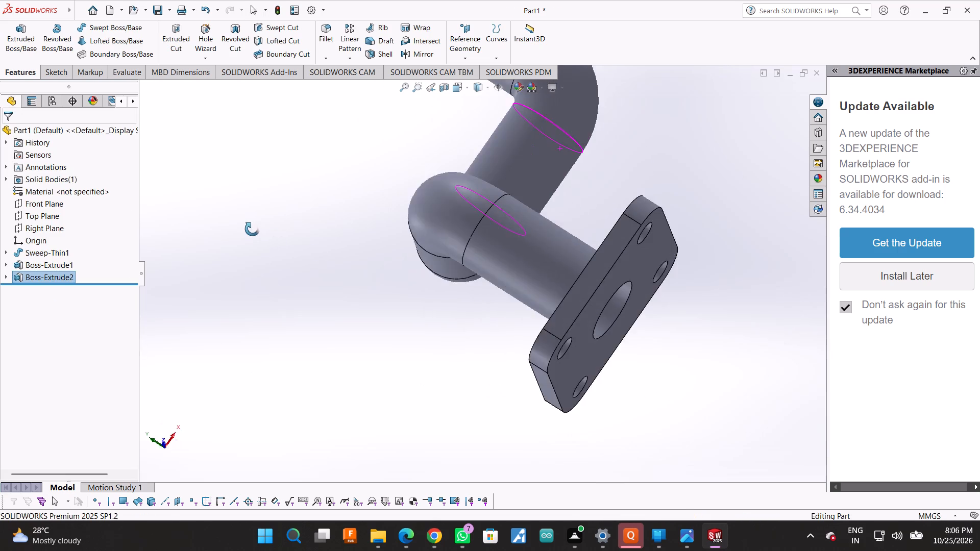
{"action": "middle_click_drag", "start_coordinate": [252, 229], "coordinate": [267, 195]}
{"action": "scroll", "coordinate": [296, 289], "scroll_direction": "up", "scroll_amount": 3}
{"action": "middle_click", "coordinate": [613, 147]}
{"action": "middle_click_drag", "start_coordinate": [615, 148], "coordinate": [613, 202]}
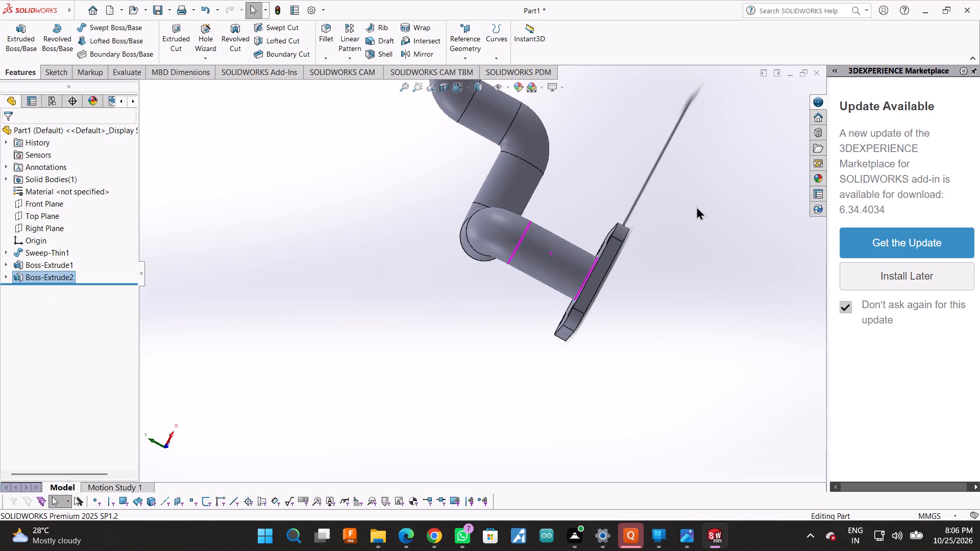
{"action": "middle_click", "coordinate": [696, 206]}
{"action": "scroll", "coordinate": [429, 337], "scroll_direction": "up", "scroll_amount": 2}
{"action": "scroll", "coordinate": [364, 402], "scroll_direction": "down", "scroll_amount": 1}
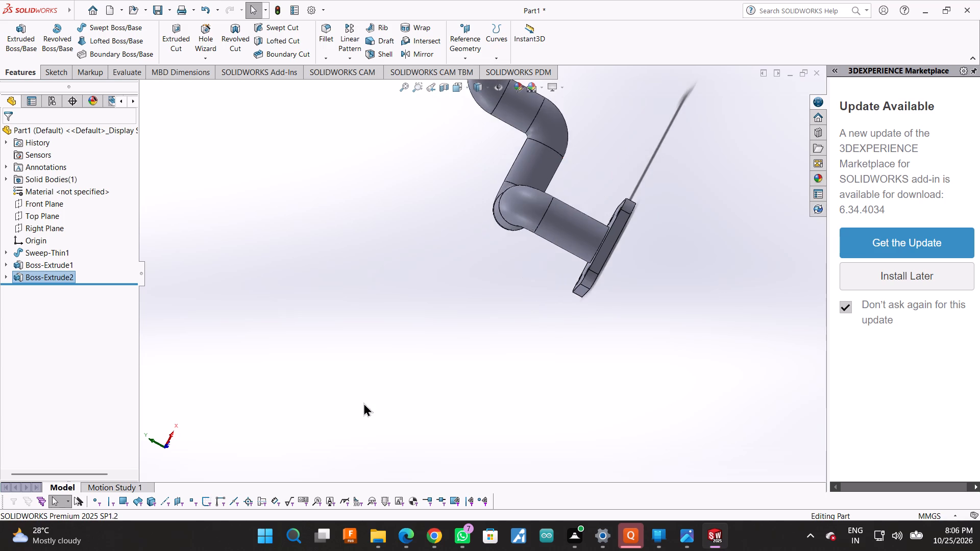
{"action": "scroll", "coordinate": [363, 403], "scroll_direction": "down", "scroll_amount": 2}
{"action": "scroll", "coordinate": [413, 338], "scroll_direction": "up", "scroll_amount": 7}
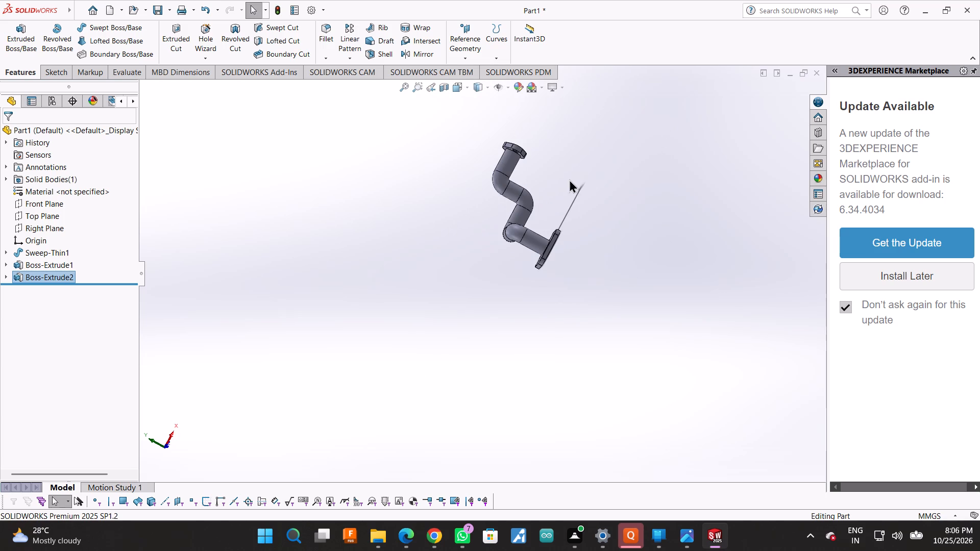
{"action": "middle_click_drag", "start_coordinate": [575, 180], "coordinate": [643, 188]}
{"action": "scroll", "coordinate": [564, 194], "scroll_direction": "down", "scroll_amount": 2}
{"action": "scroll", "coordinate": [527, 251], "scroll_direction": "down", "scroll_amount": 1}
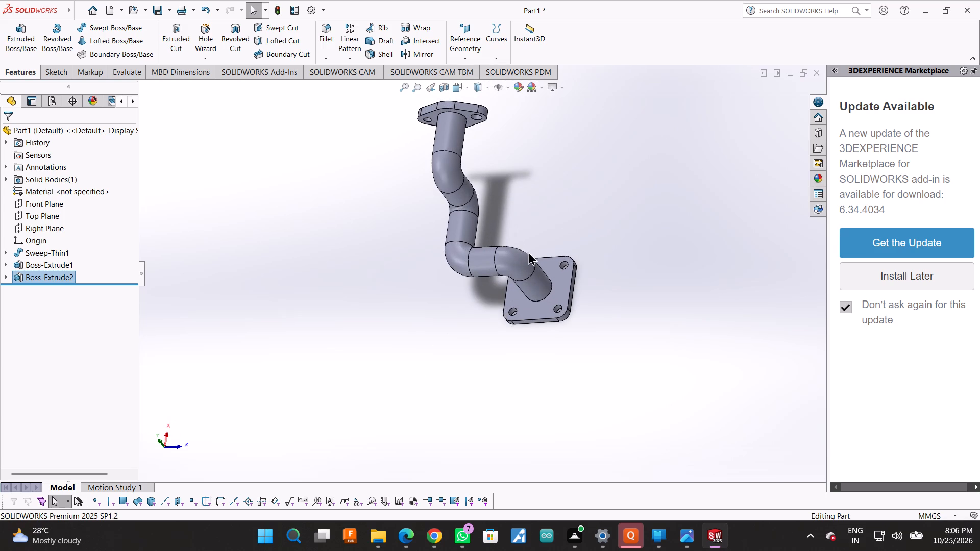
{"action": "middle_click", "coordinate": [535, 186]}
{"action": "scroll", "coordinate": [481, 398], "scroll_direction": "up", "scroll_amount": 2}
{"action": "right_click", "coordinate": [492, 391]}
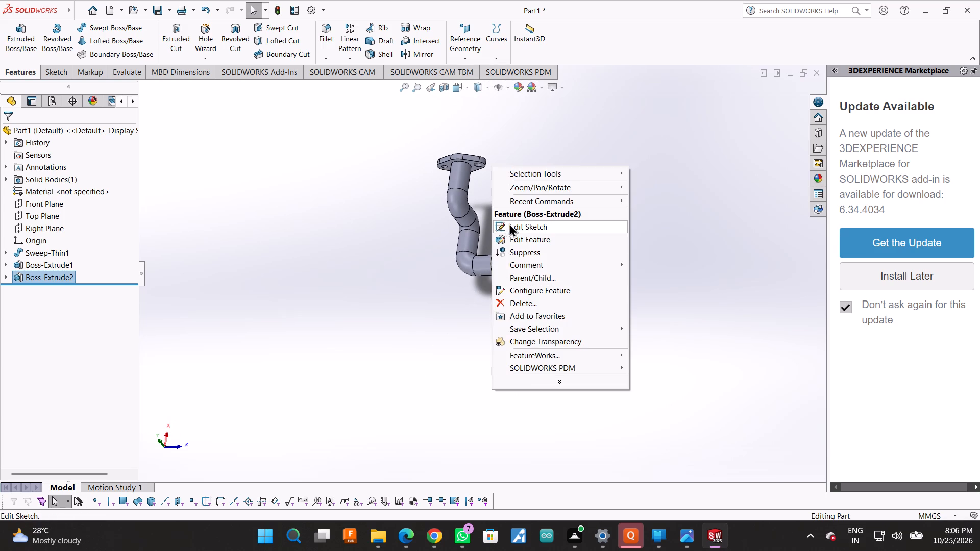
{"action": "left_click", "coordinate": [672, 224]}
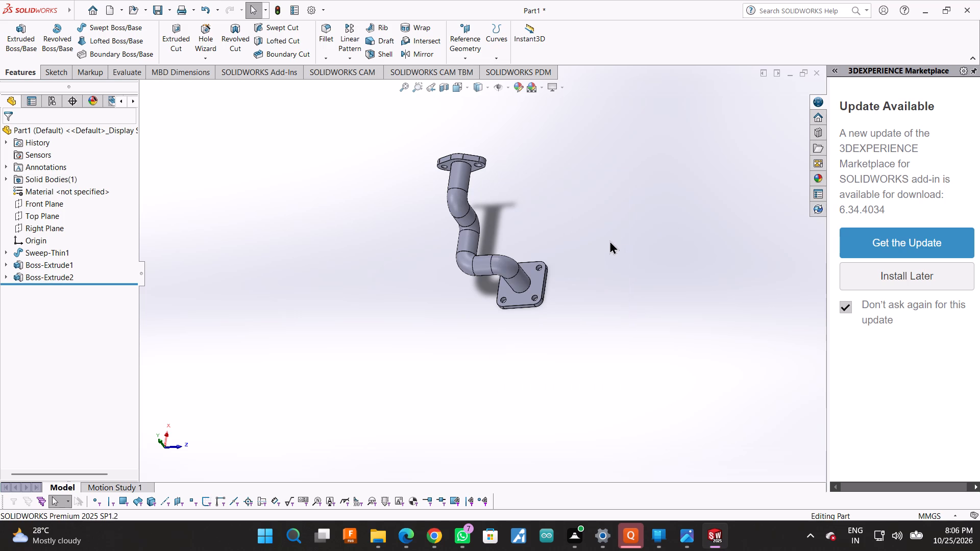
{"action": "scroll", "coordinate": [567, 254], "scroll_direction": "down", "scroll_amount": 2}
{"action": "scroll", "coordinate": [516, 209], "scroll_direction": "down", "scroll_amount": 1}
{"action": "scroll", "coordinate": [514, 240], "scroll_direction": "up", "scroll_amount": 1}
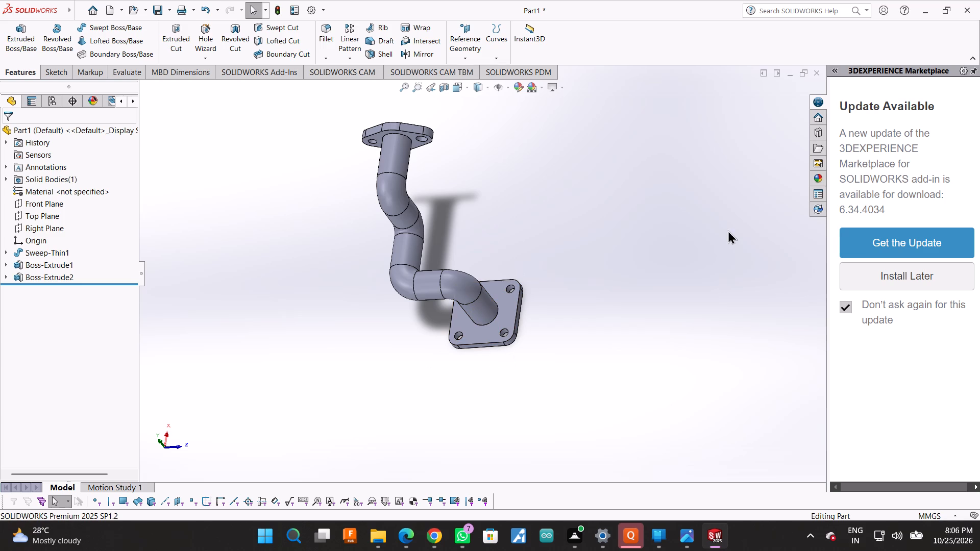
{"action": "scroll", "coordinate": [600, 245], "scroll_direction": "down", "scroll_amount": 1}
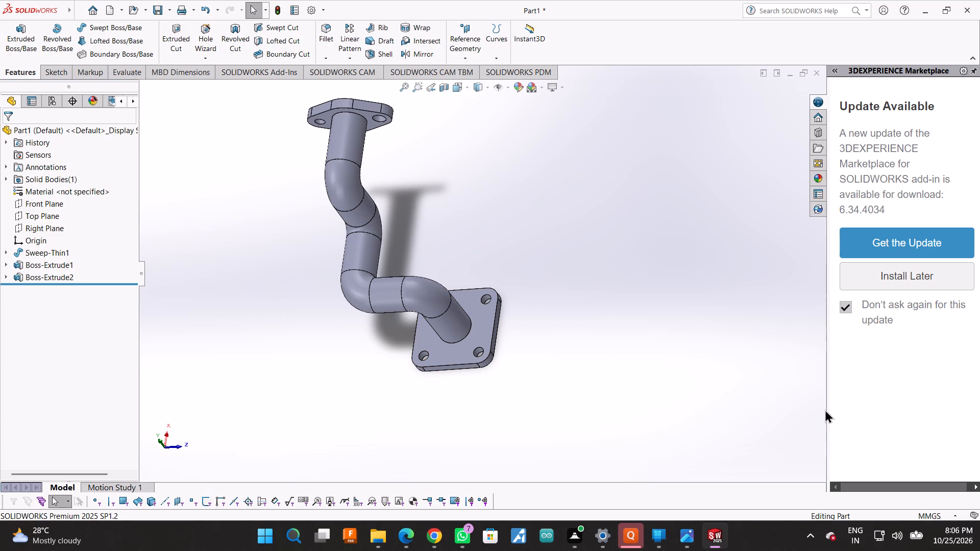
{"action": "left_click_drag", "start_coordinate": [827, 412], "coordinate": [979, 354]}
{"action": "left_click", "coordinate": [979, 354]}
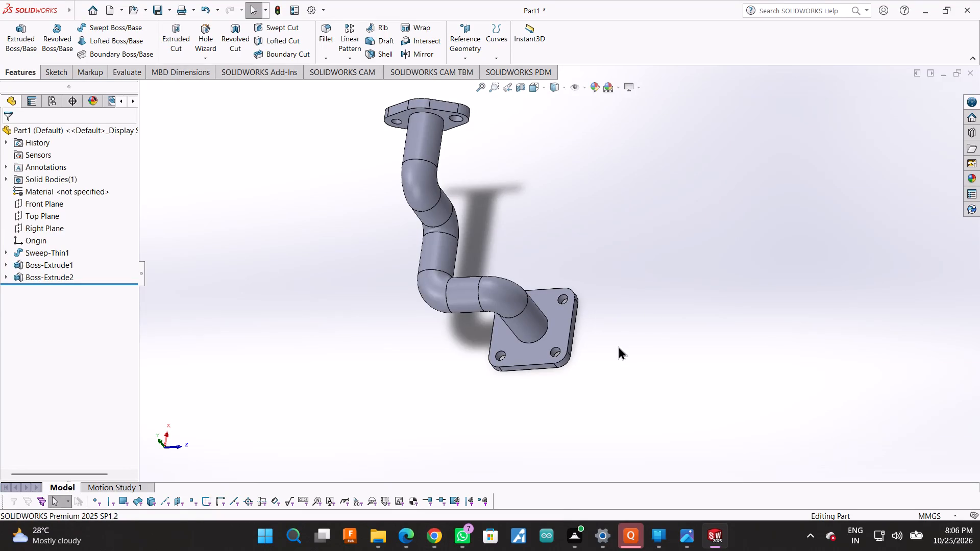
{"action": "scroll", "coordinate": [591, 380], "scroll_direction": "up", "scroll_amount": 3}
{"action": "middle_click", "coordinate": [545, 261]}
{"action": "scroll", "coordinate": [553, 250], "scroll_direction": "down", "scroll_amount": 2}
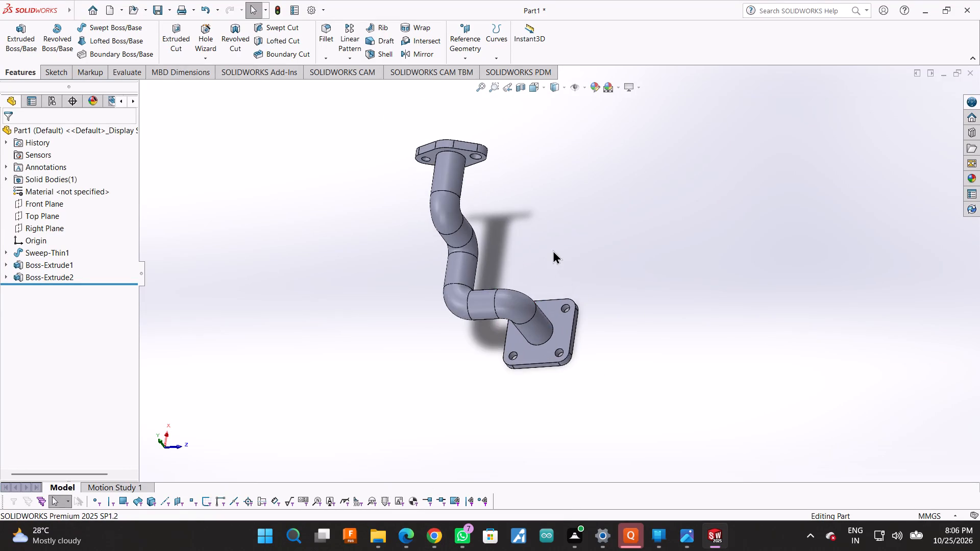
{"action": "scroll", "coordinate": [553, 250], "scroll_direction": "down", "scroll_amount": 3}
{"action": "scroll", "coordinate": [563, 318], "scroll_direction": "down", "scroll_amount": 1}
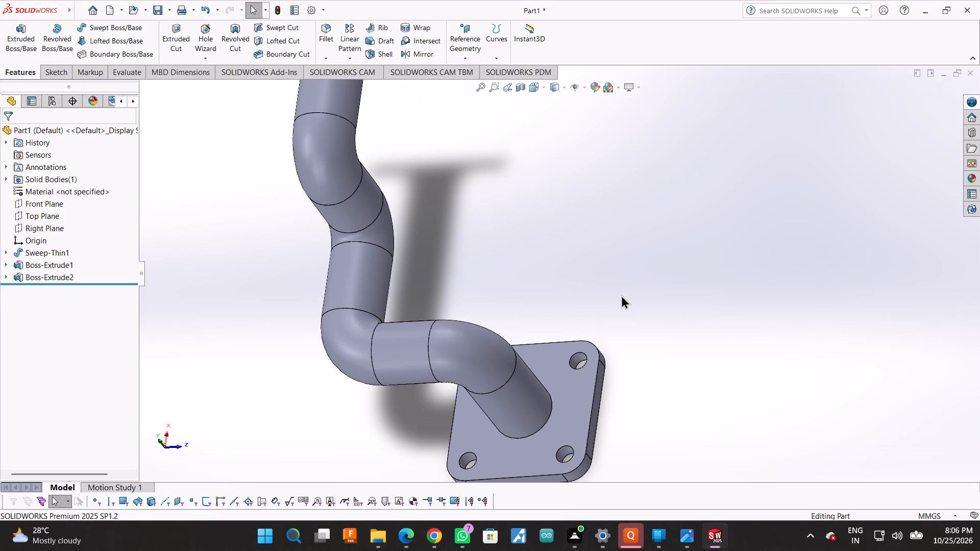
{"action": "scroll", "coordinate": [620, 298], "scroll_direction": "up", "scroll_amount": 2}
{"action": "right_click", "coordinate": [617, 304]}
{"action": "left_click", "coordinate": [631, 345]}
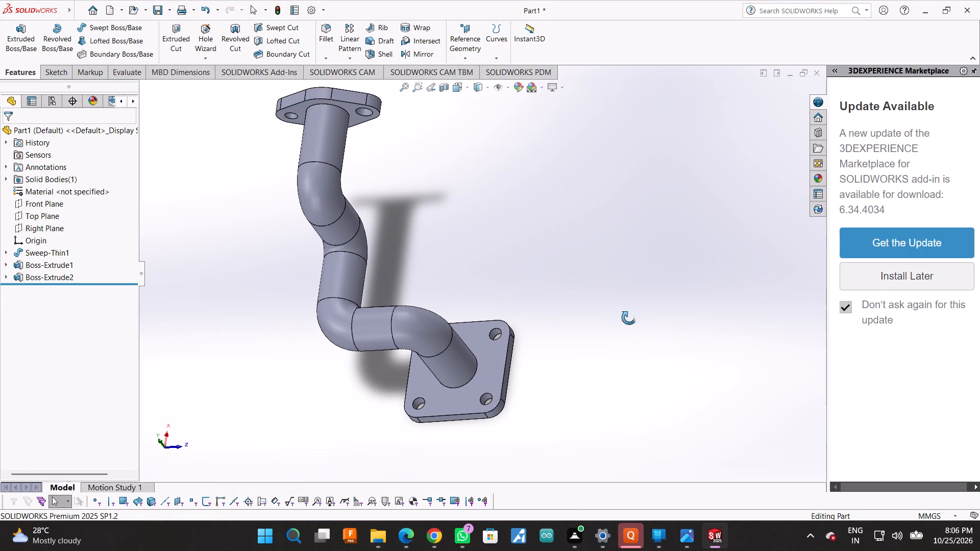
{"action": "left_click_drag", "start_coordinate": [621, 304], "coordinate": [497, 211]}
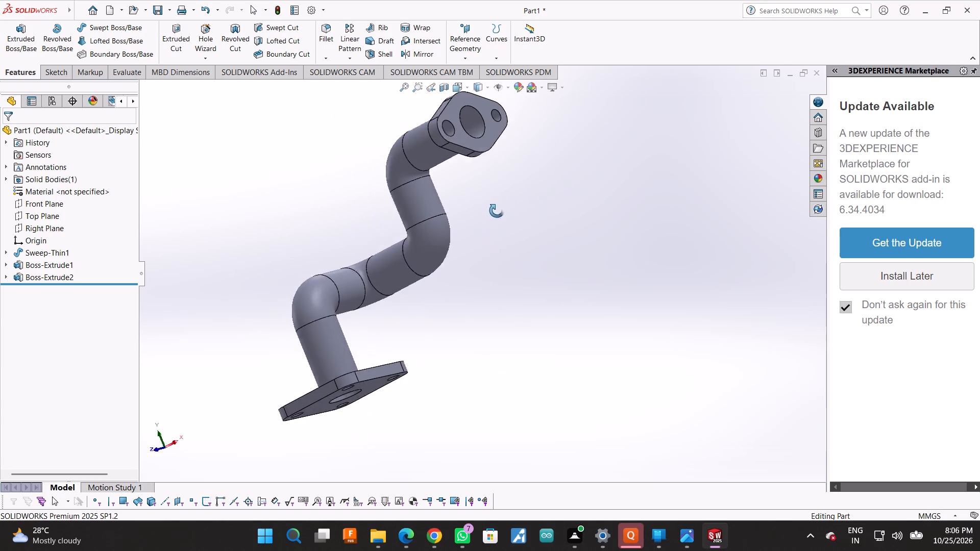
{"action": "left_click_drag", "start_coordinate": [497, 211], "coordinate": [575, 235]}
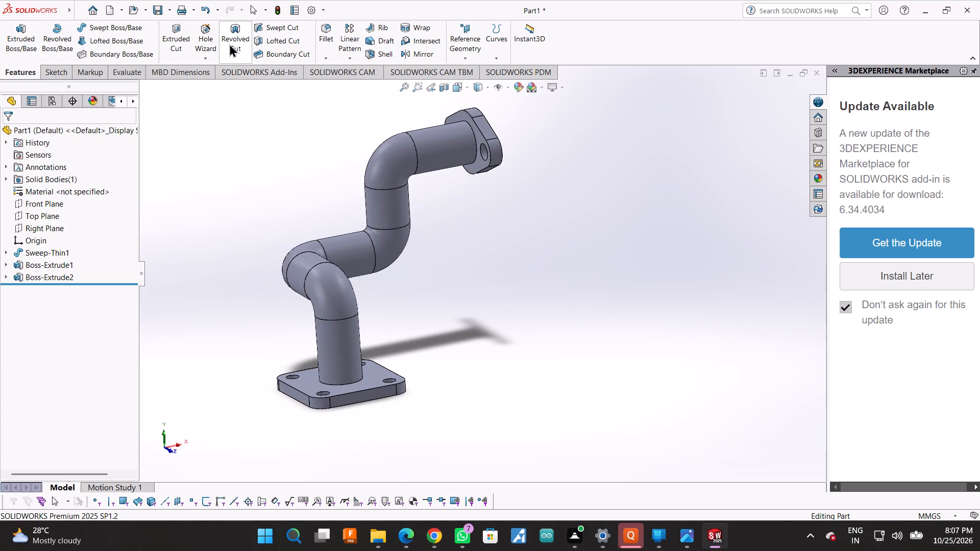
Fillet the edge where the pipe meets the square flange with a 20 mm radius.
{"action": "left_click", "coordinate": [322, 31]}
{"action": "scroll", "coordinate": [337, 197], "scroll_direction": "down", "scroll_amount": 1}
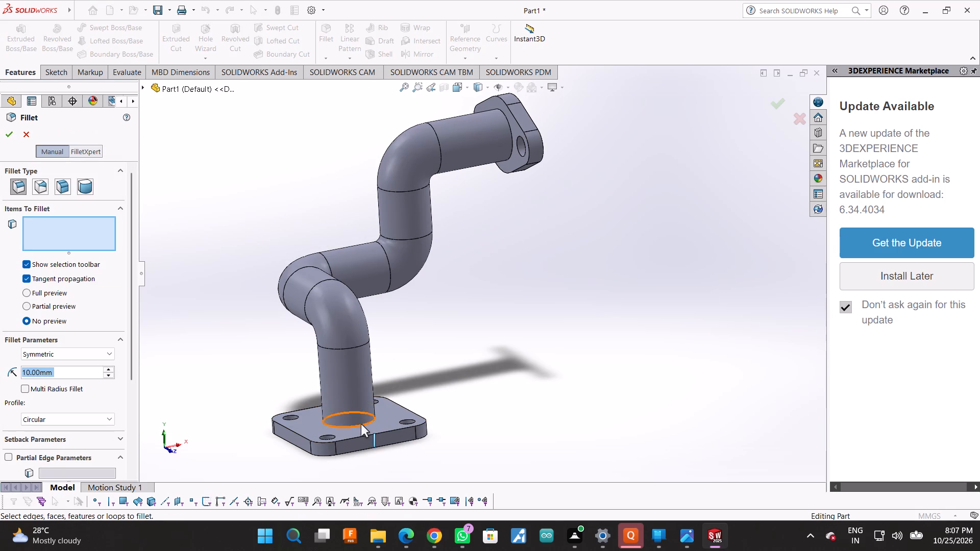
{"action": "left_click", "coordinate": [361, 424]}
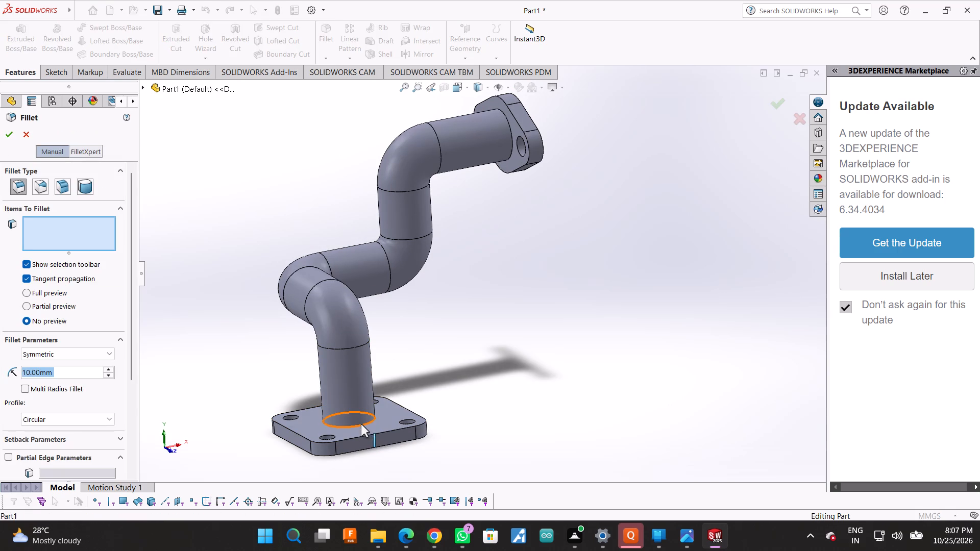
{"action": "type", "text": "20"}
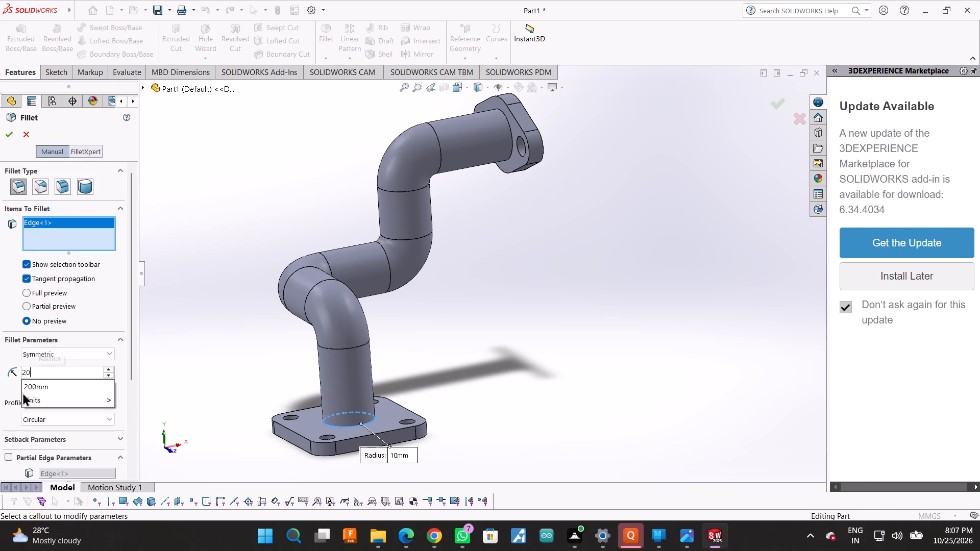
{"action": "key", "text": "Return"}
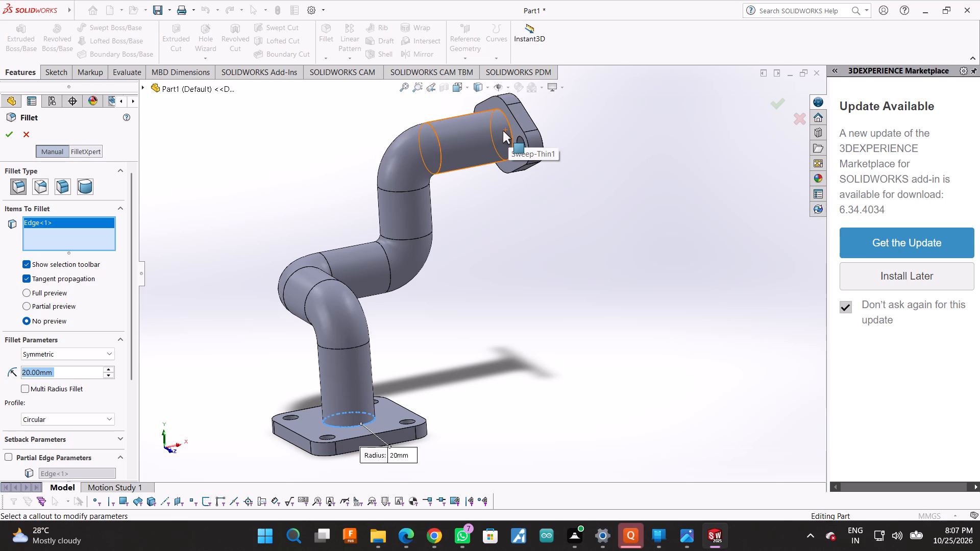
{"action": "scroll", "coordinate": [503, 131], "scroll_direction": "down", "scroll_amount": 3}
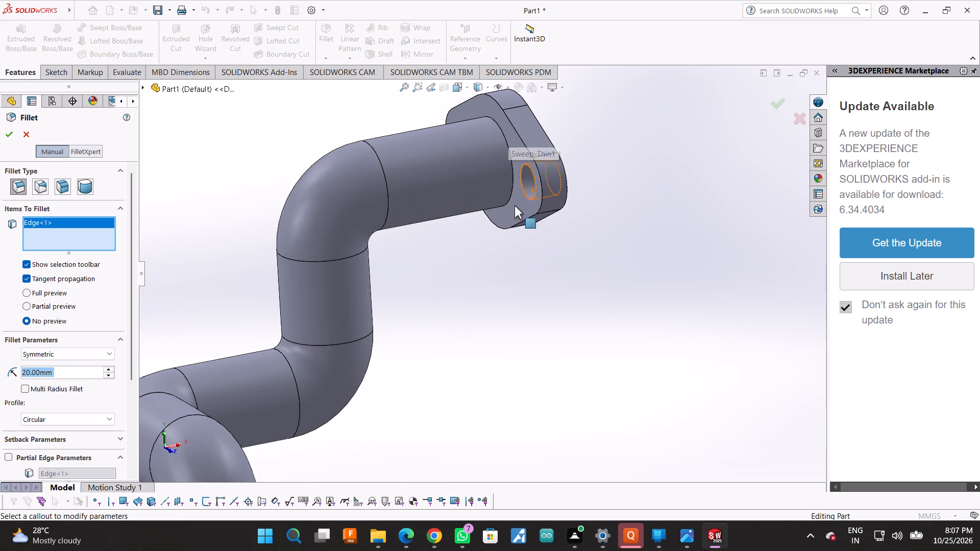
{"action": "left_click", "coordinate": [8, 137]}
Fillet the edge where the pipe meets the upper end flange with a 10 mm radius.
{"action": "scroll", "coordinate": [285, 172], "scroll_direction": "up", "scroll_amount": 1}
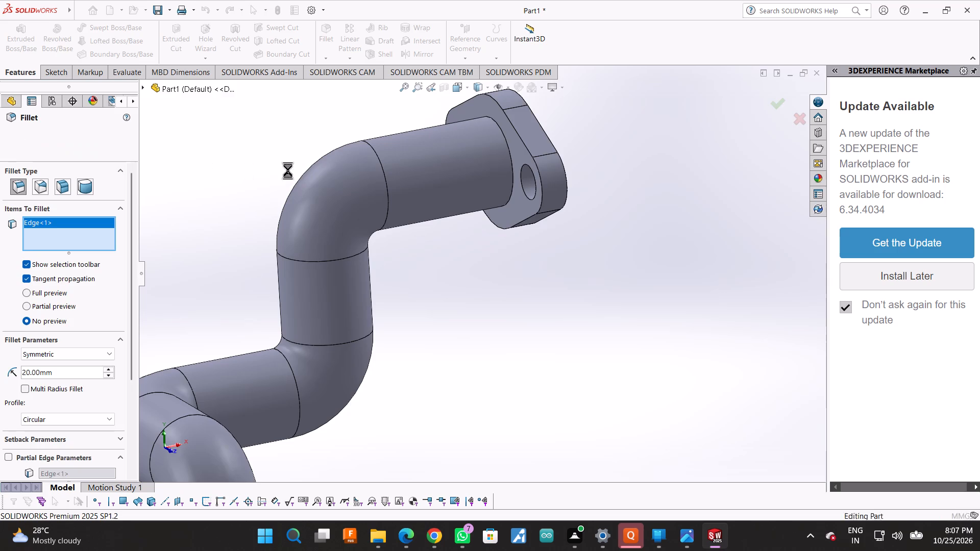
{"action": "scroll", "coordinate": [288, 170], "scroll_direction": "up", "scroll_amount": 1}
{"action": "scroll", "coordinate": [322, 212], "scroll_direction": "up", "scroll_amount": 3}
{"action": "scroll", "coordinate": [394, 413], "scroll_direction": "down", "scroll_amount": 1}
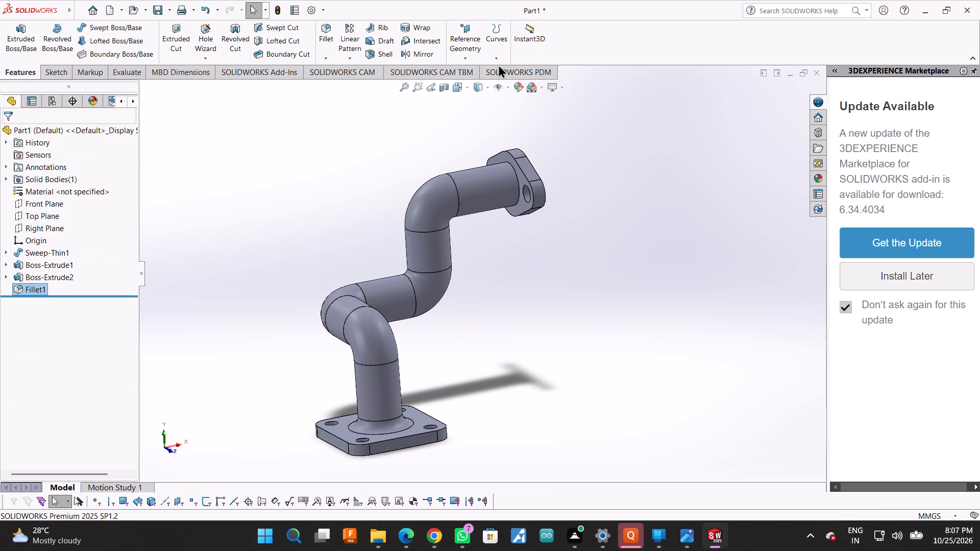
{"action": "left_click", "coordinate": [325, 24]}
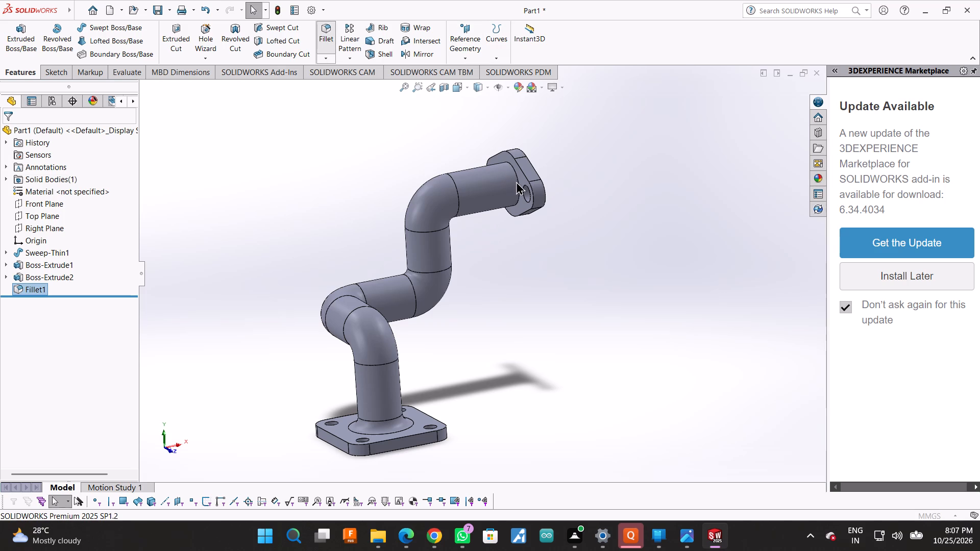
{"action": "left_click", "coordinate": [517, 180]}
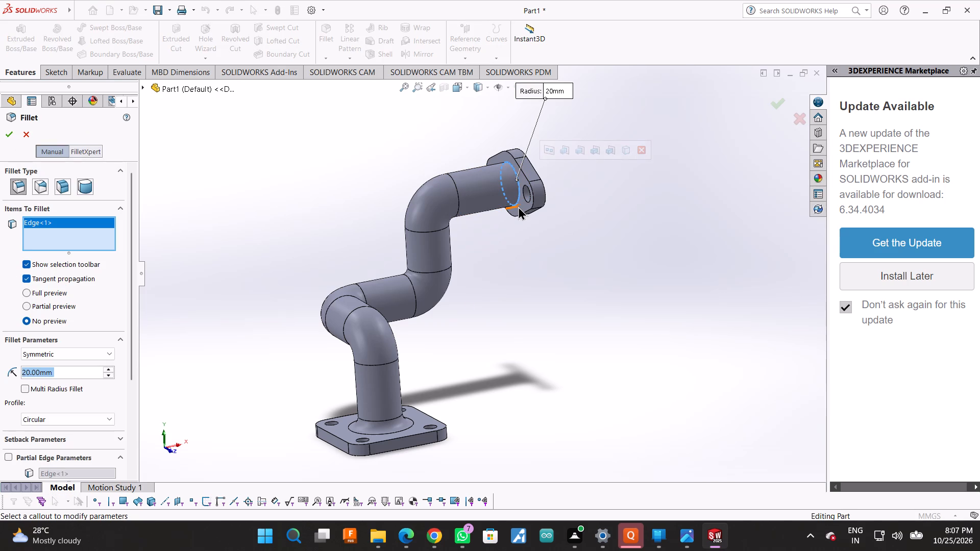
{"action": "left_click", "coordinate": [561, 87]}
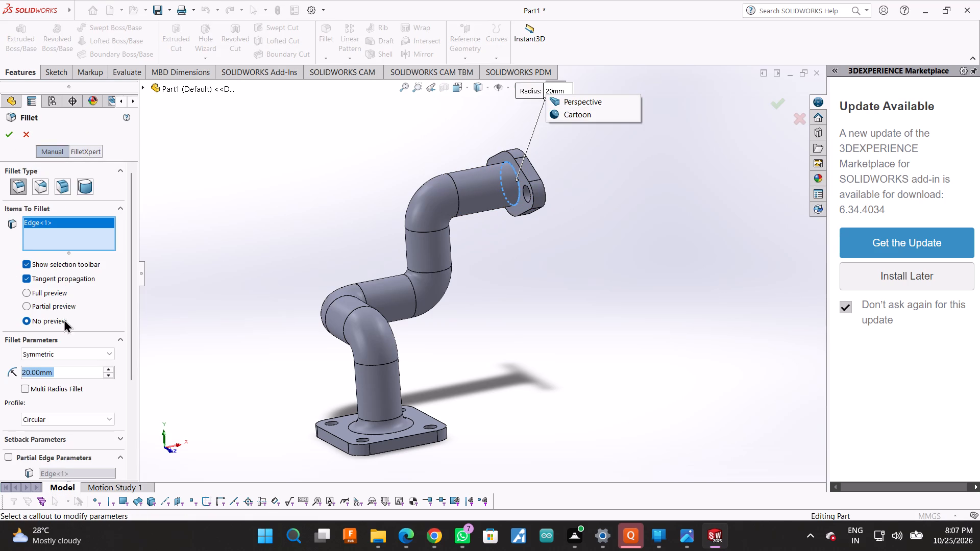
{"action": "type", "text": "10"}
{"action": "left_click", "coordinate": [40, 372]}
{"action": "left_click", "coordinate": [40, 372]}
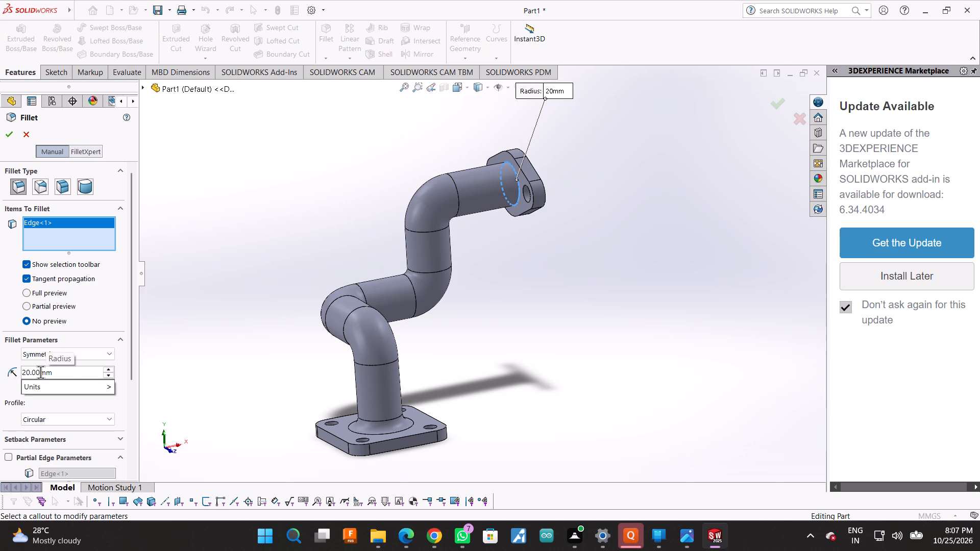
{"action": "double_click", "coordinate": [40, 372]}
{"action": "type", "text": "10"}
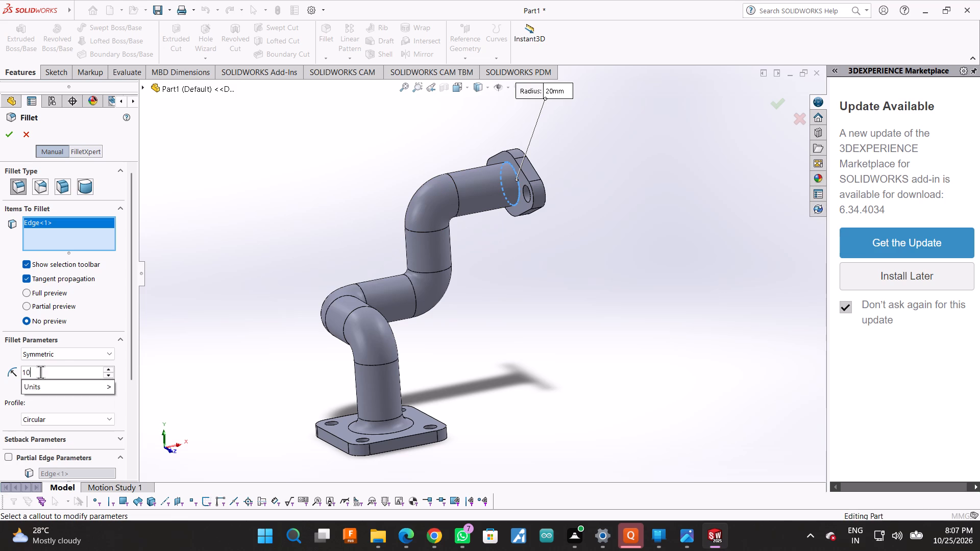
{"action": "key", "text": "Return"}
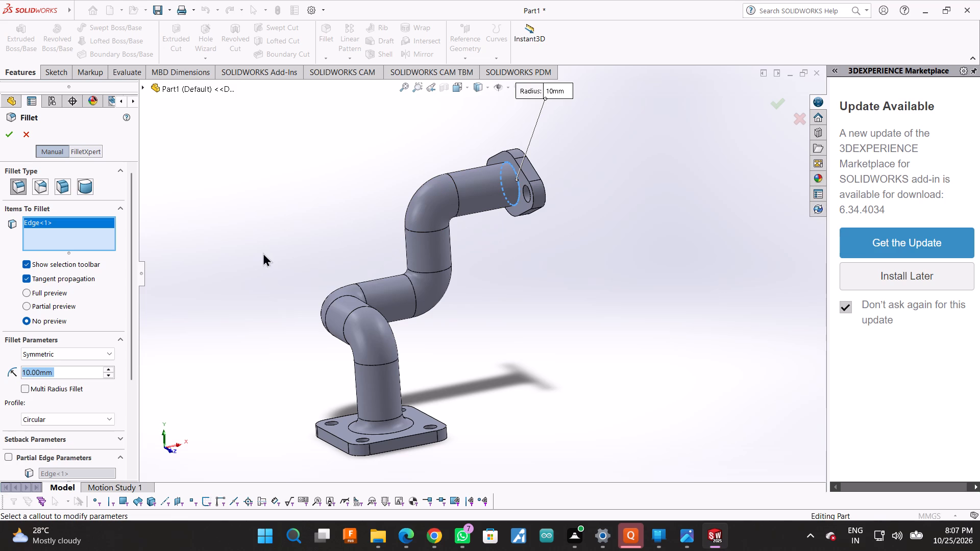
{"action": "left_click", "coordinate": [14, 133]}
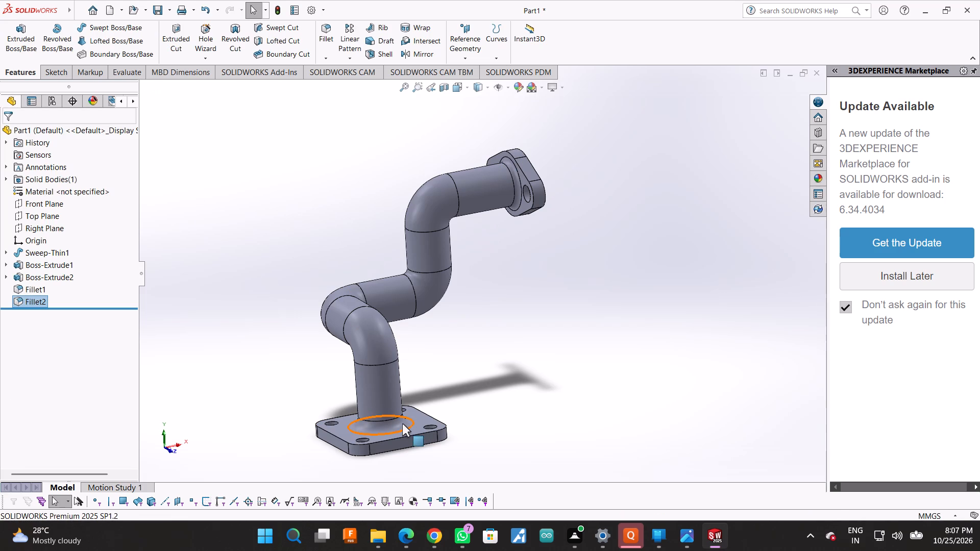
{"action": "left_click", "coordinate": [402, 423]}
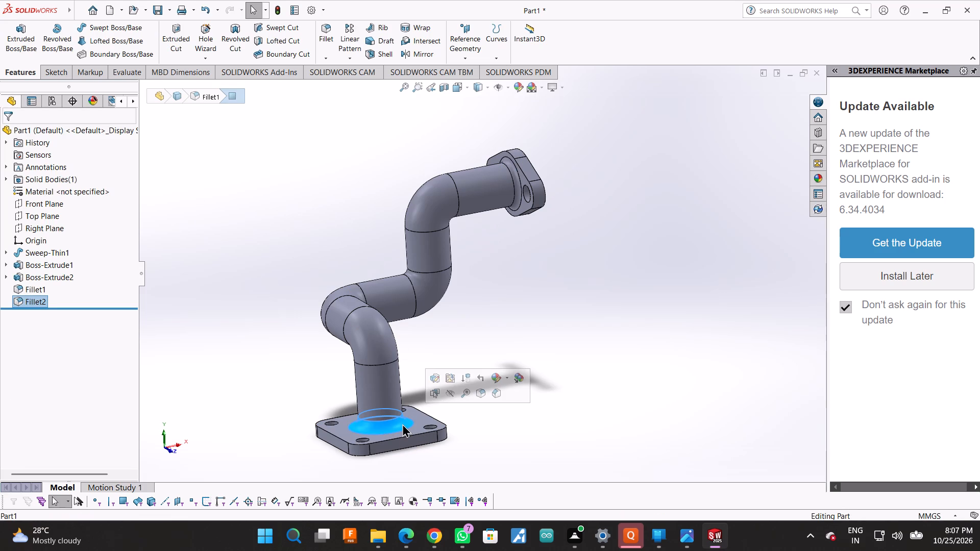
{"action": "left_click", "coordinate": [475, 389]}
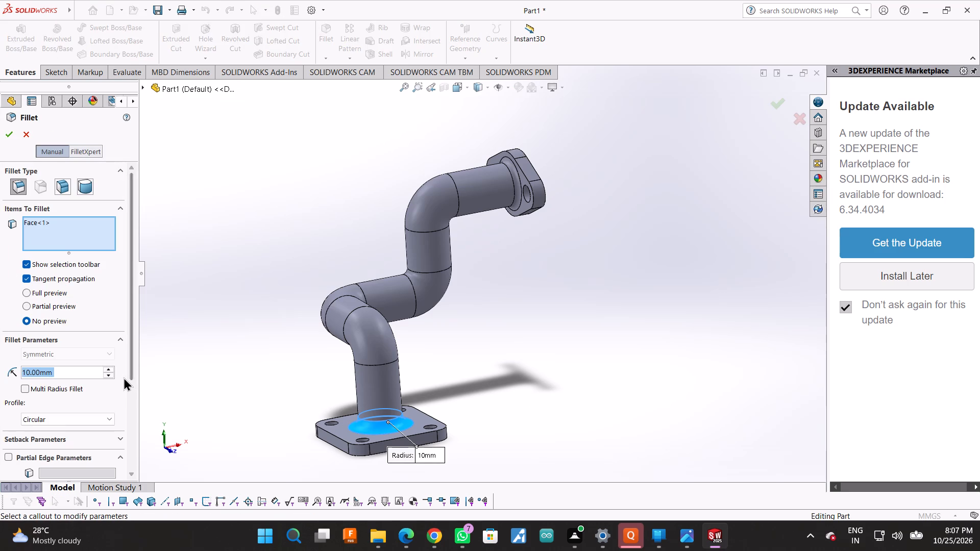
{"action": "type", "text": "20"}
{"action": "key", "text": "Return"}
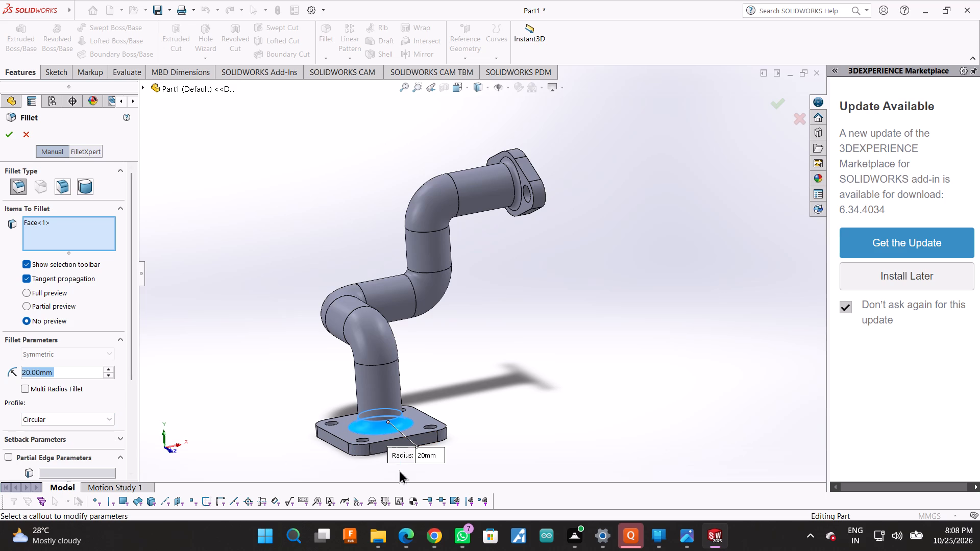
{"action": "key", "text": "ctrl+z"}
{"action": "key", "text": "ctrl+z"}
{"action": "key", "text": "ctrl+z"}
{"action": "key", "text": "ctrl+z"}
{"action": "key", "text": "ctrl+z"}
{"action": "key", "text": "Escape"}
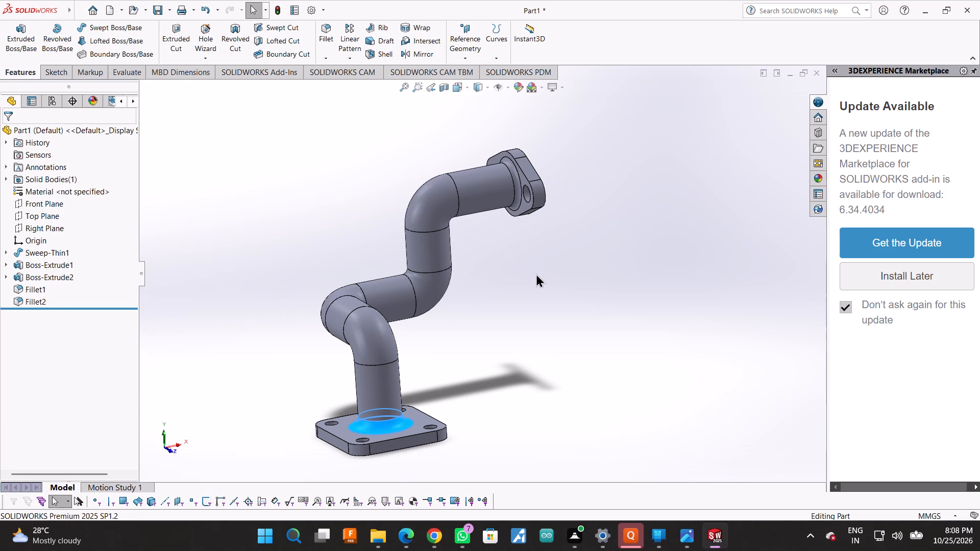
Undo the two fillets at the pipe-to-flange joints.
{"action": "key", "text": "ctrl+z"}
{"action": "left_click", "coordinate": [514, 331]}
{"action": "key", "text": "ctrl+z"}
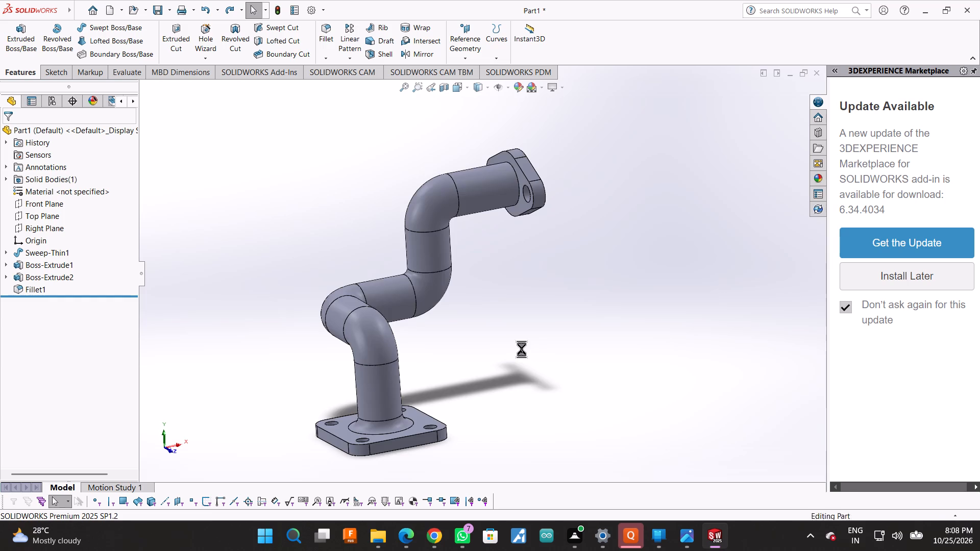
Fillet both pipe-to-flange joints in one multi-radius fillet, 20 mm at the square flange and 10 mm at the upper end flange.
{"action": "scroll", "coordinate": [554, 270], "scroll_direction": "up", "scroll_amount": 5}
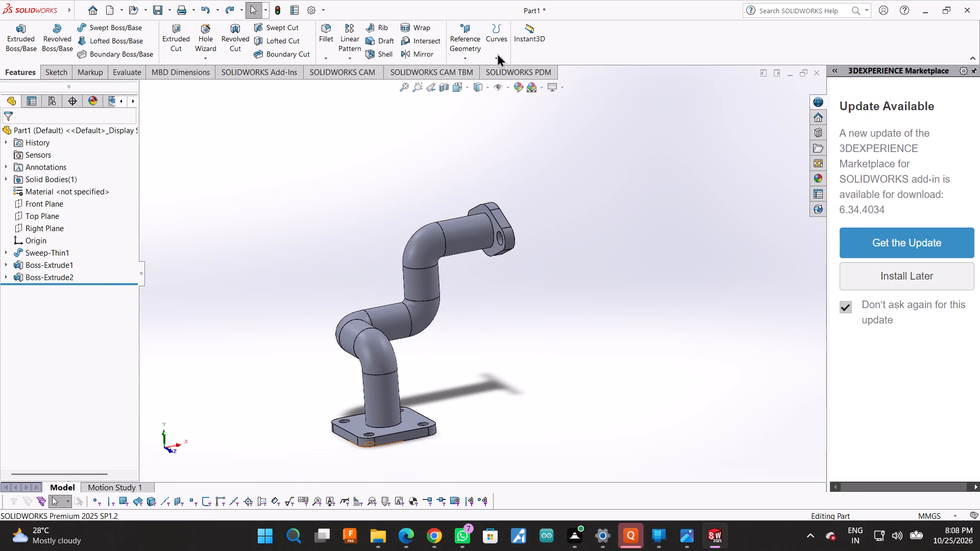
{"action": "left_click", "coordinate": [322, 33]}
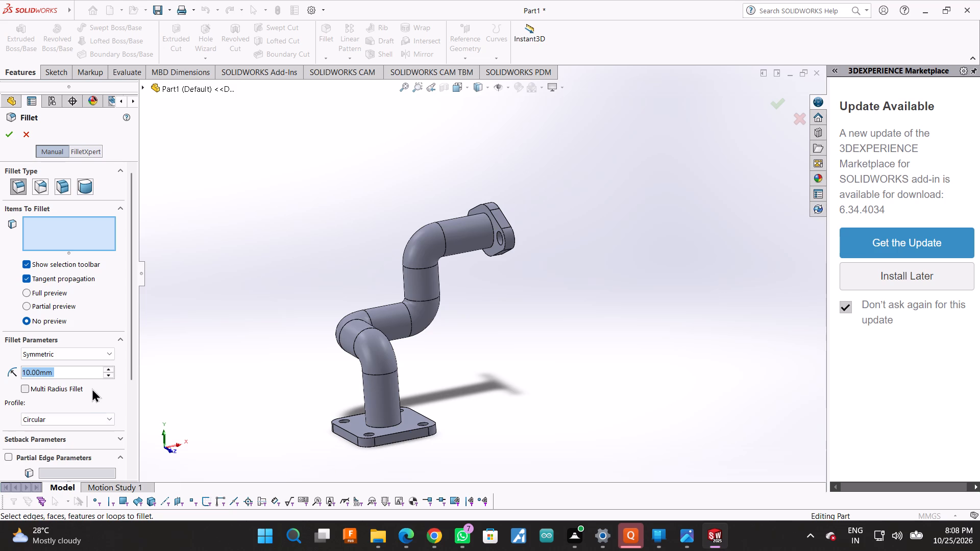
{"action": "type", "text": "20"}
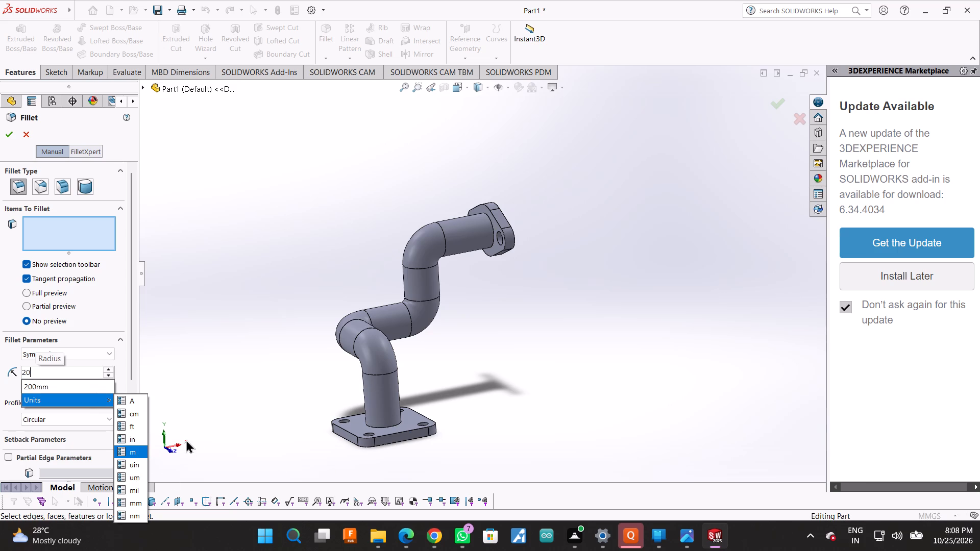
{"action": "left_click", "coordinate": [384, 429]}
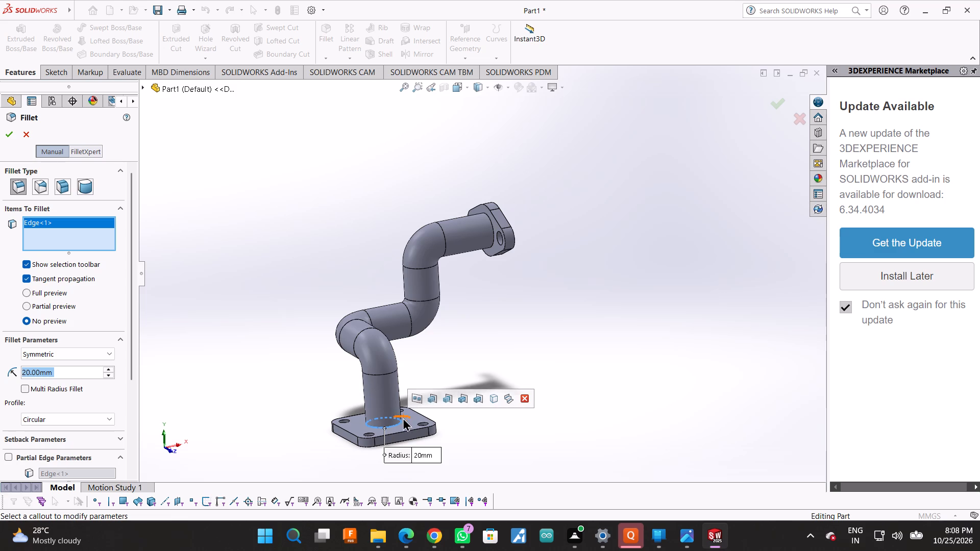
{"action": "left_click", "coordinate": [395, 424]}
{"action": "left_click", "coordinate": [395, 424]}
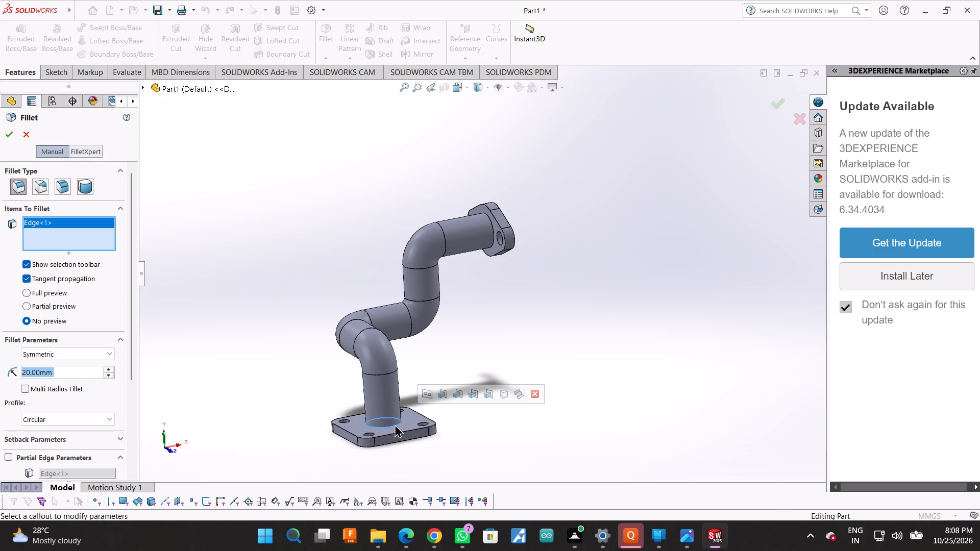
{"action": "left_click", "coordinate": [494, 232]}
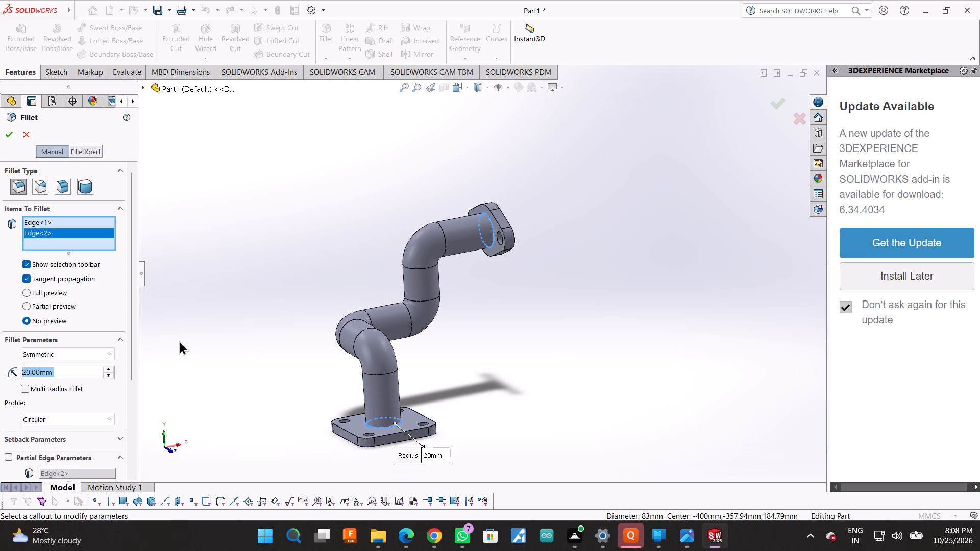
{"action": "left_click_drag", "start_coordinate": [134, 335], "coordinate": [124, 397]}
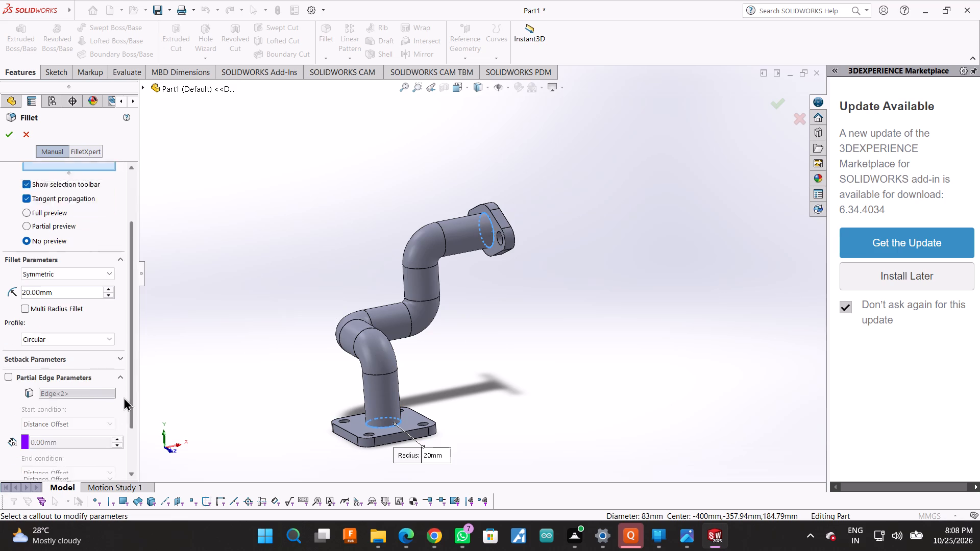
{"action": "left_click_drag", "start_coordinate": [124, 397], "coordinate": [125, 425]}
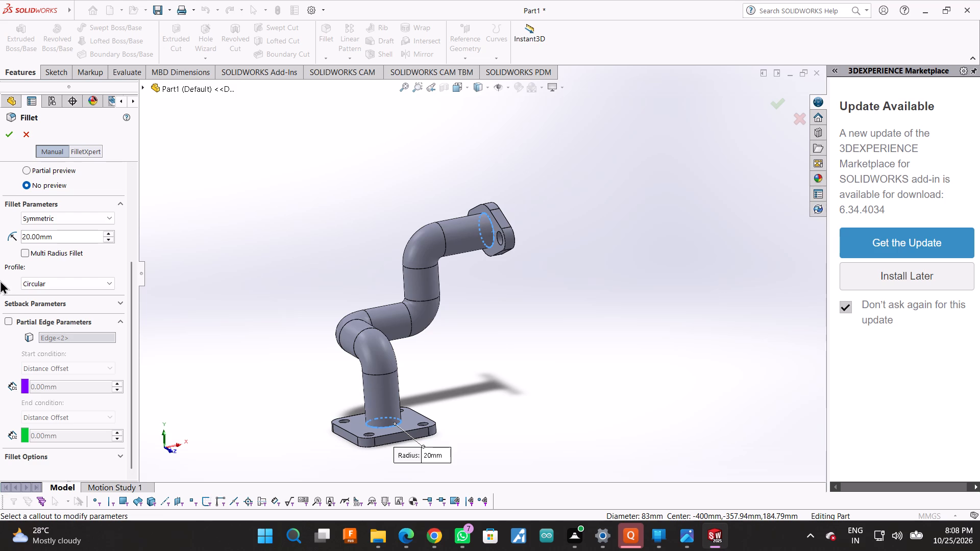
{"action": "left_click", "coordinate": [24, 251]}
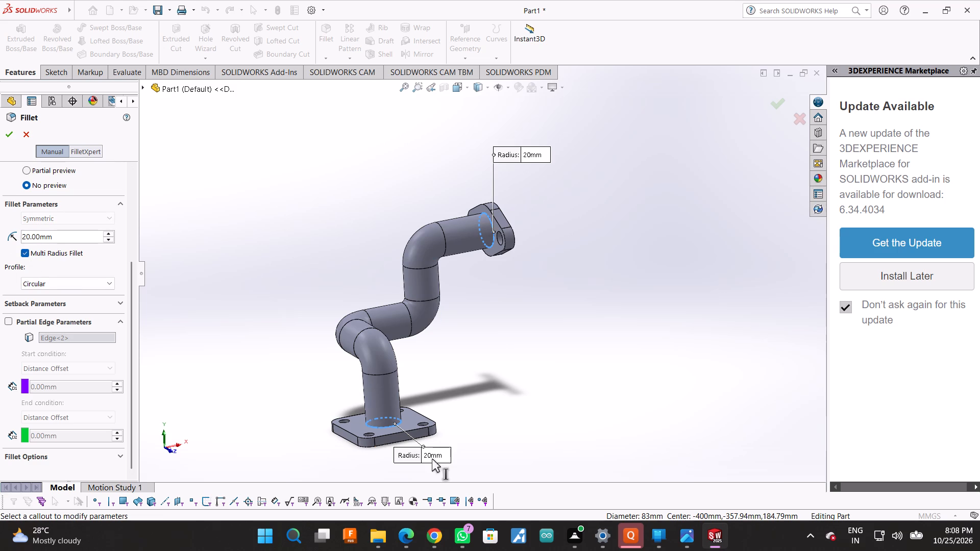
{"action": "double_click", "coordinate": [531, 151]}
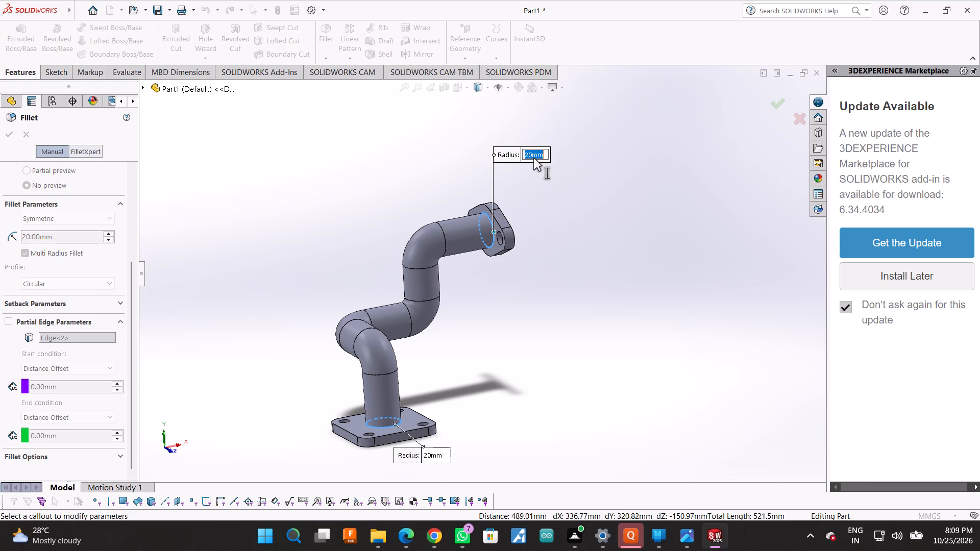
{"action": "type", "text": "10"}
{"action": "key", "text": "Return"}
{"action": "key", "text": "Return"}
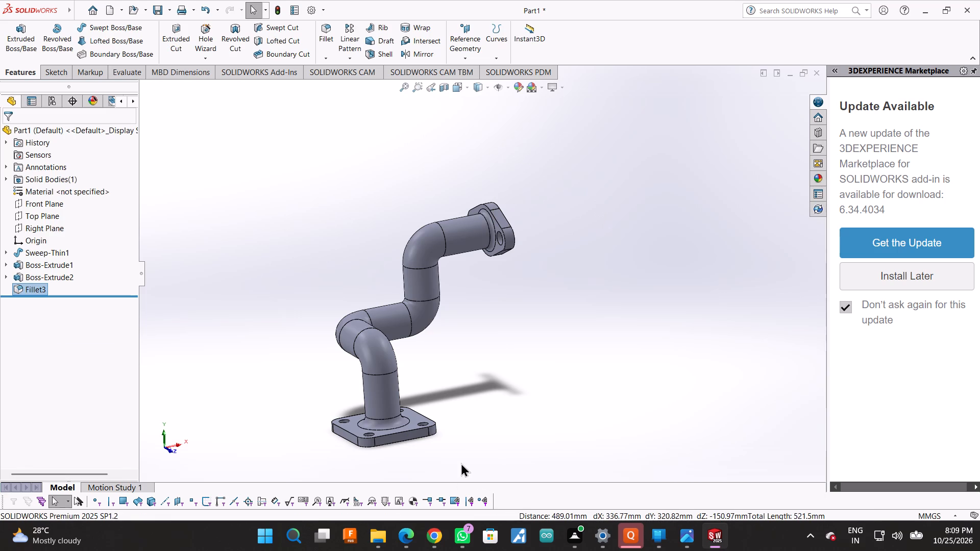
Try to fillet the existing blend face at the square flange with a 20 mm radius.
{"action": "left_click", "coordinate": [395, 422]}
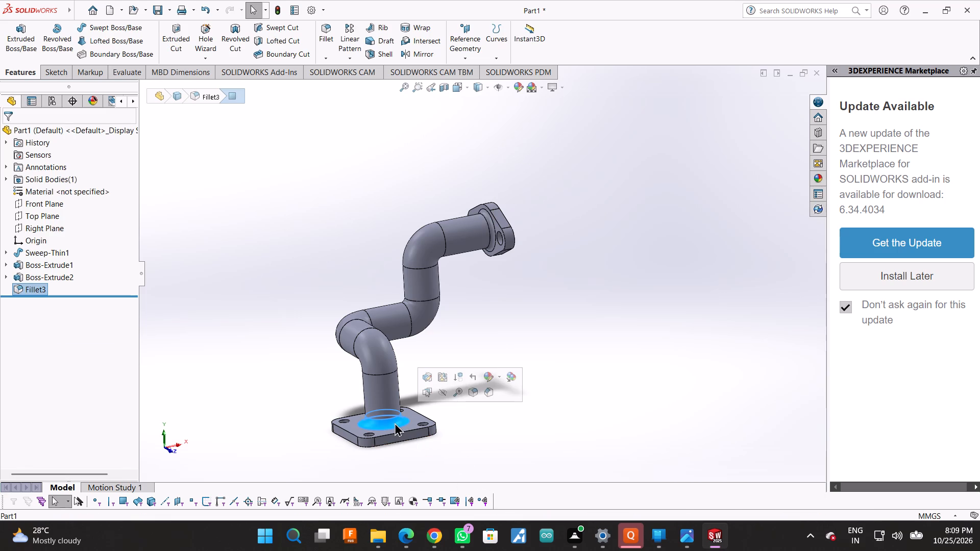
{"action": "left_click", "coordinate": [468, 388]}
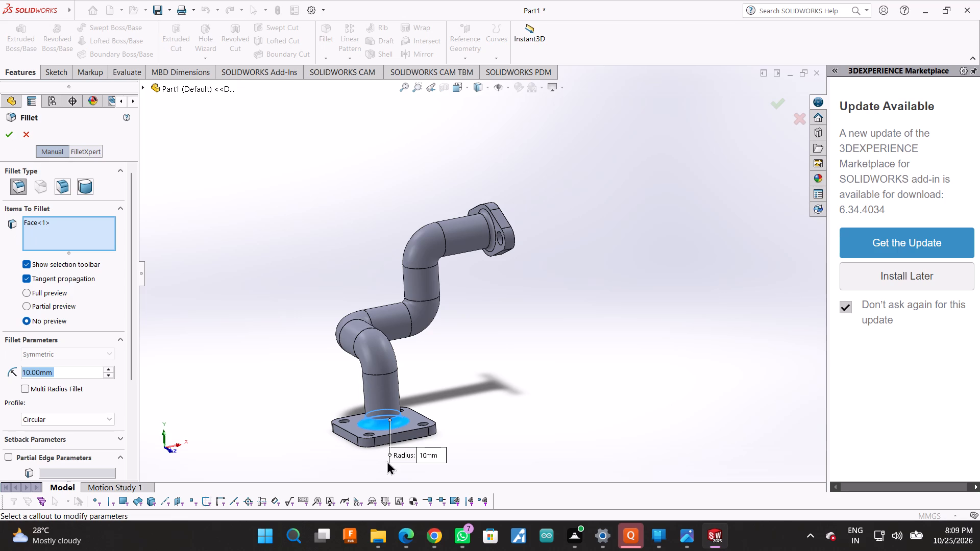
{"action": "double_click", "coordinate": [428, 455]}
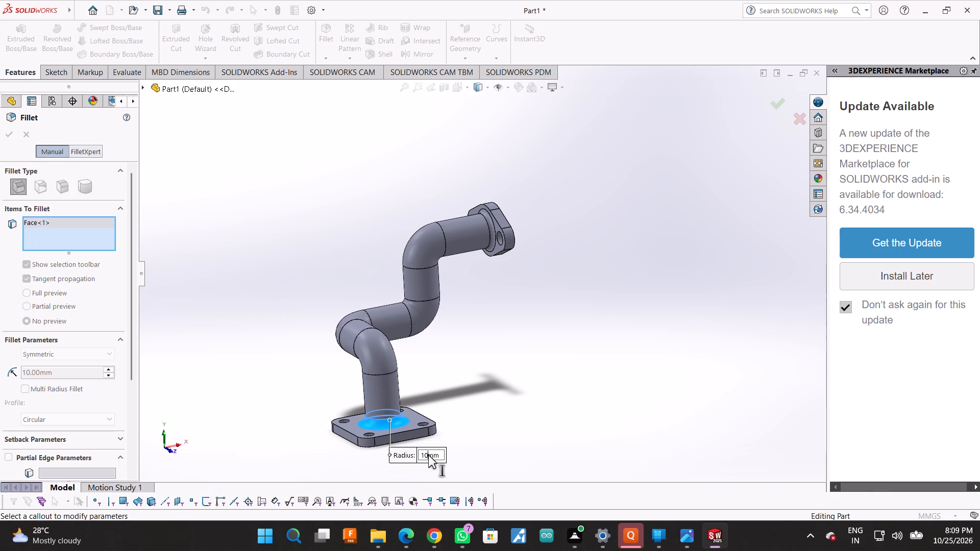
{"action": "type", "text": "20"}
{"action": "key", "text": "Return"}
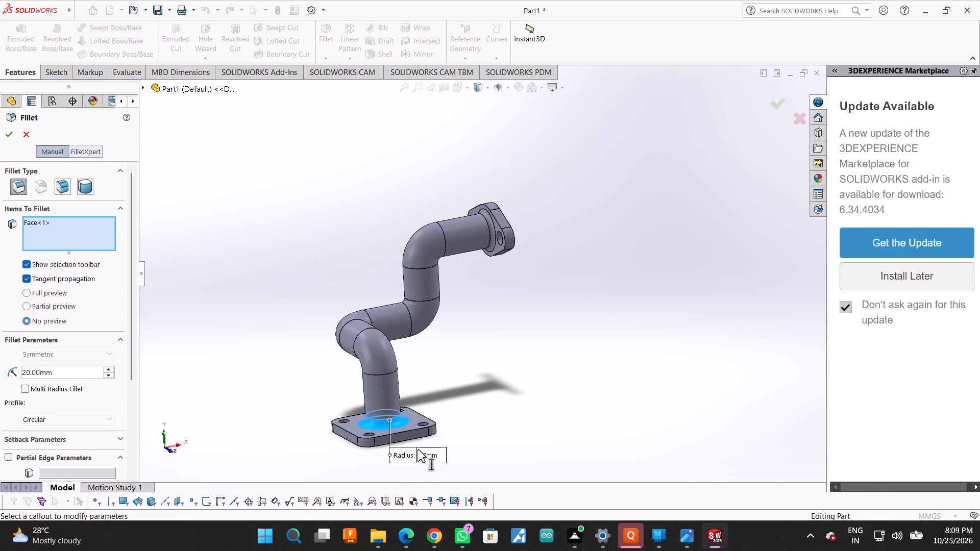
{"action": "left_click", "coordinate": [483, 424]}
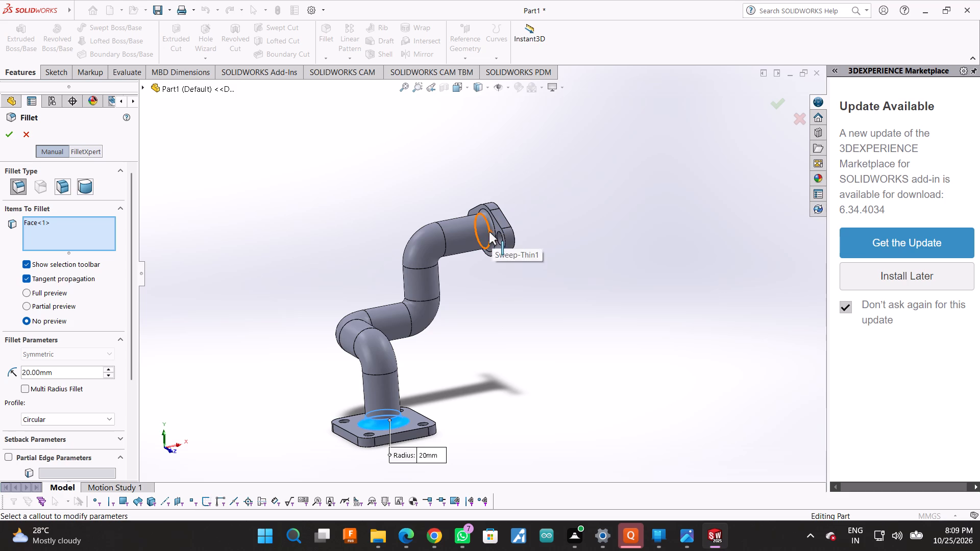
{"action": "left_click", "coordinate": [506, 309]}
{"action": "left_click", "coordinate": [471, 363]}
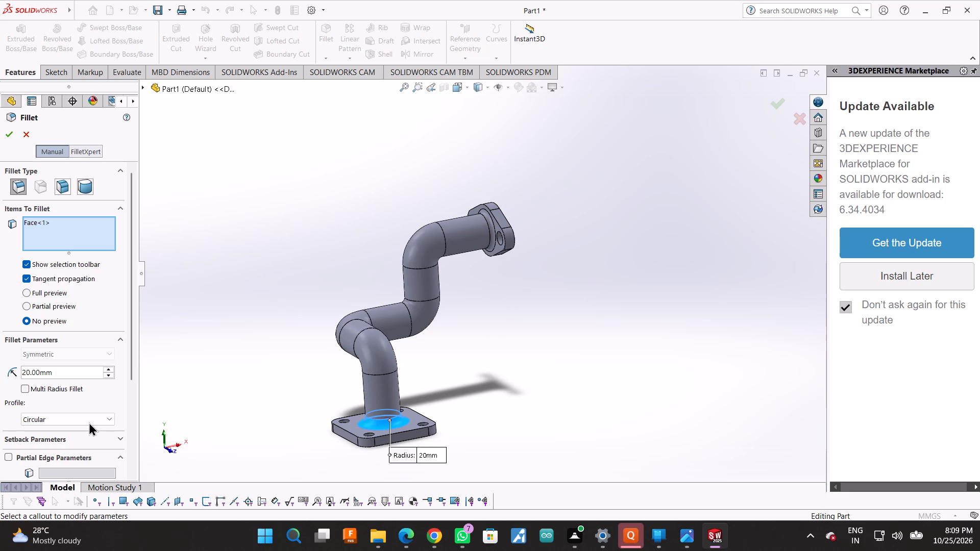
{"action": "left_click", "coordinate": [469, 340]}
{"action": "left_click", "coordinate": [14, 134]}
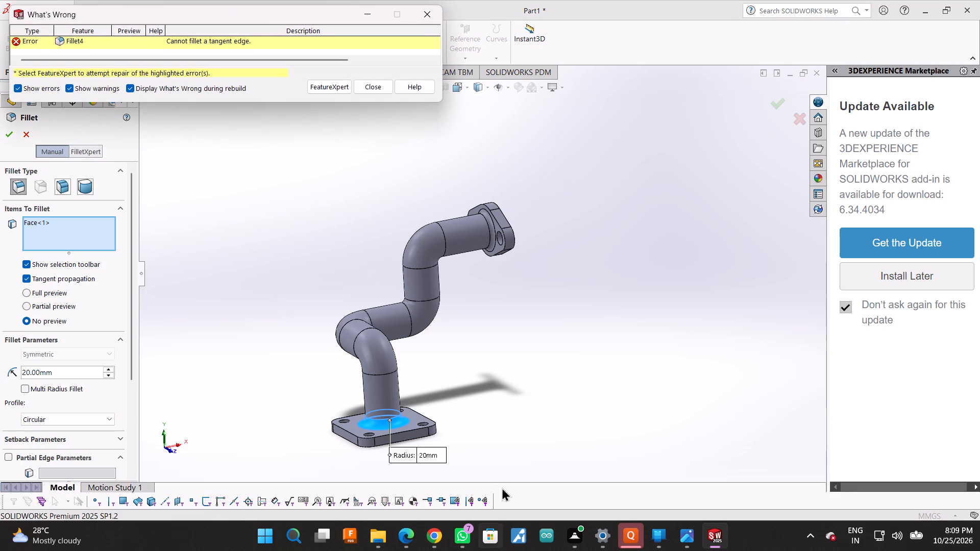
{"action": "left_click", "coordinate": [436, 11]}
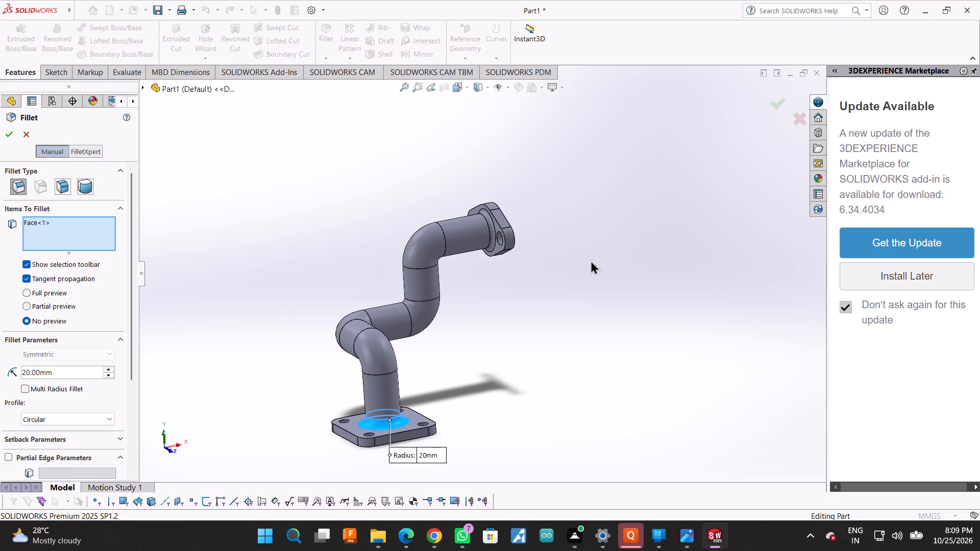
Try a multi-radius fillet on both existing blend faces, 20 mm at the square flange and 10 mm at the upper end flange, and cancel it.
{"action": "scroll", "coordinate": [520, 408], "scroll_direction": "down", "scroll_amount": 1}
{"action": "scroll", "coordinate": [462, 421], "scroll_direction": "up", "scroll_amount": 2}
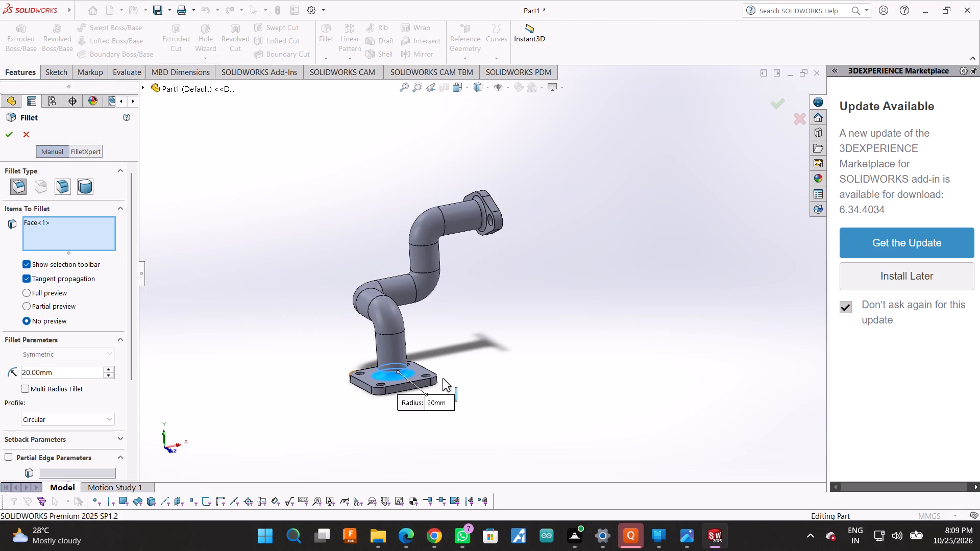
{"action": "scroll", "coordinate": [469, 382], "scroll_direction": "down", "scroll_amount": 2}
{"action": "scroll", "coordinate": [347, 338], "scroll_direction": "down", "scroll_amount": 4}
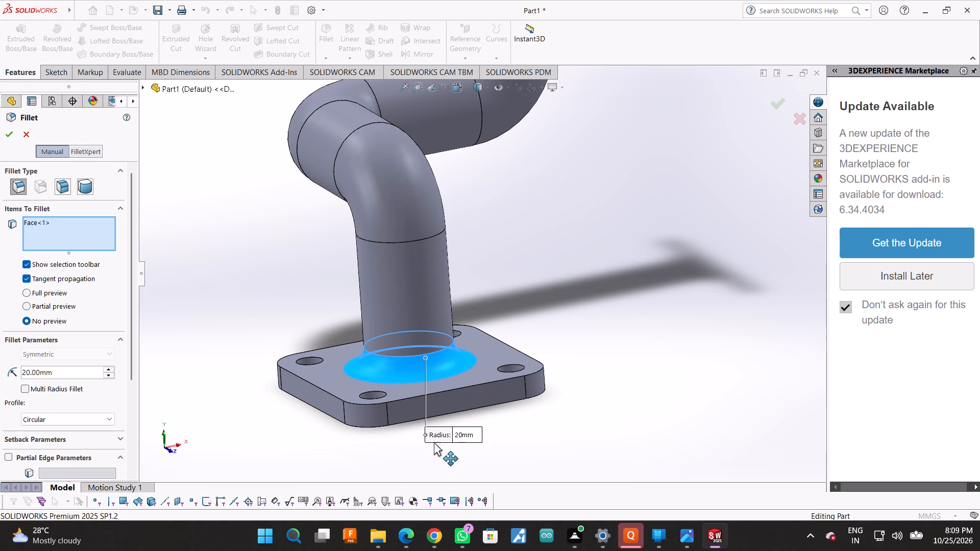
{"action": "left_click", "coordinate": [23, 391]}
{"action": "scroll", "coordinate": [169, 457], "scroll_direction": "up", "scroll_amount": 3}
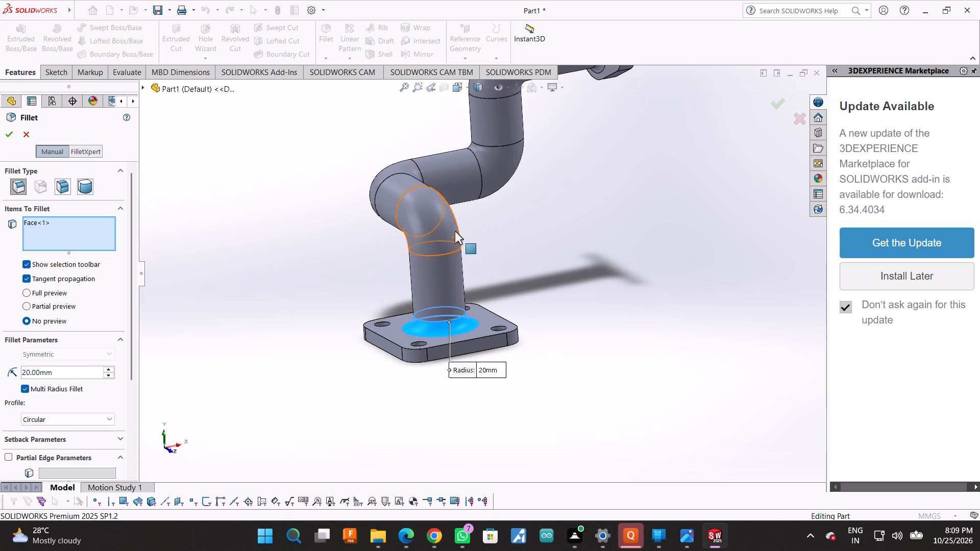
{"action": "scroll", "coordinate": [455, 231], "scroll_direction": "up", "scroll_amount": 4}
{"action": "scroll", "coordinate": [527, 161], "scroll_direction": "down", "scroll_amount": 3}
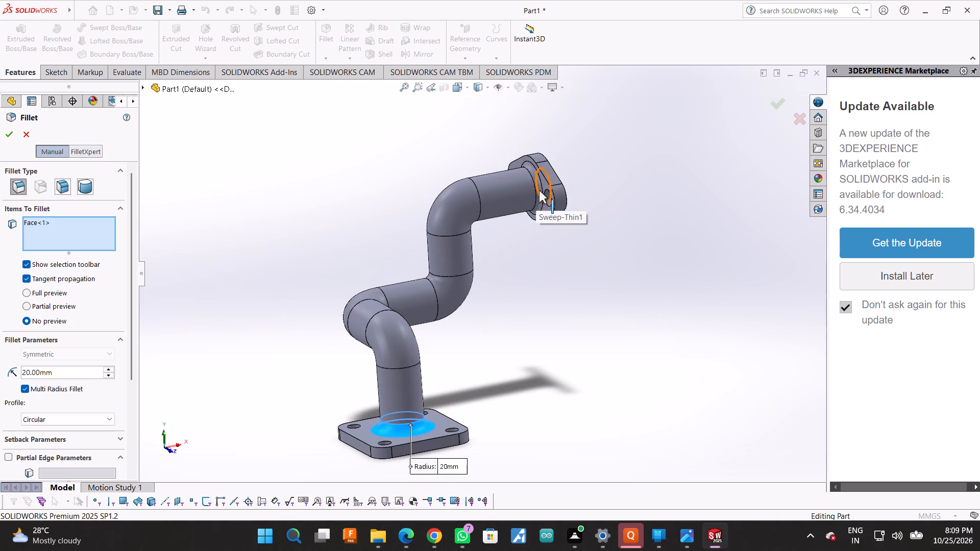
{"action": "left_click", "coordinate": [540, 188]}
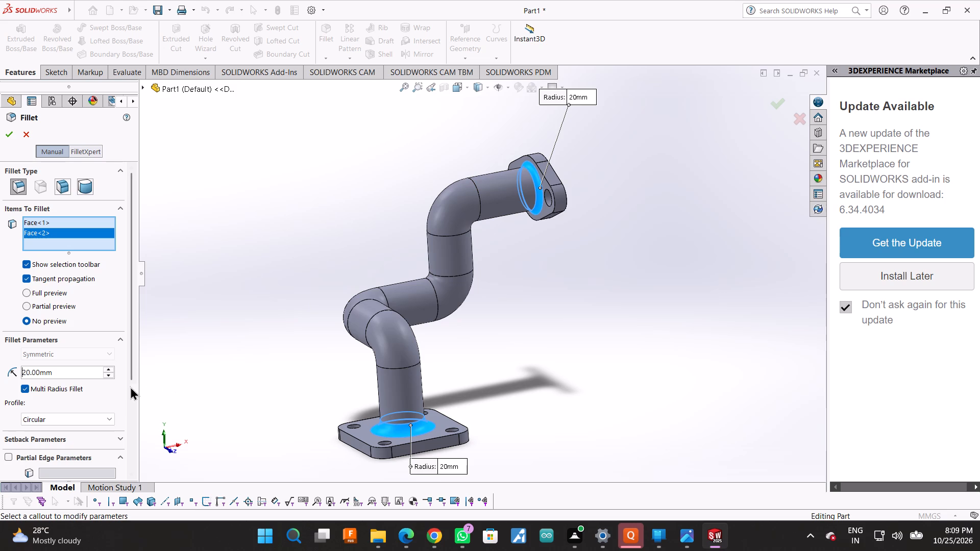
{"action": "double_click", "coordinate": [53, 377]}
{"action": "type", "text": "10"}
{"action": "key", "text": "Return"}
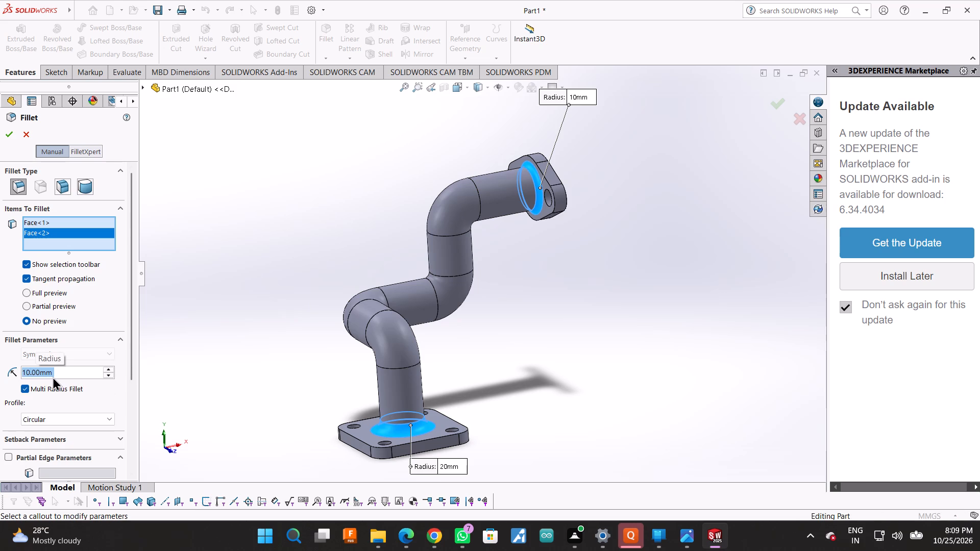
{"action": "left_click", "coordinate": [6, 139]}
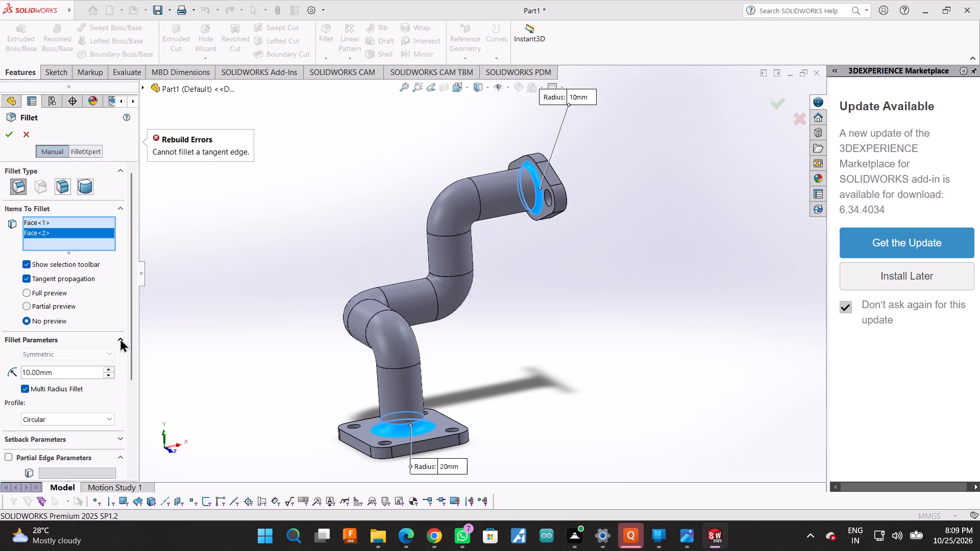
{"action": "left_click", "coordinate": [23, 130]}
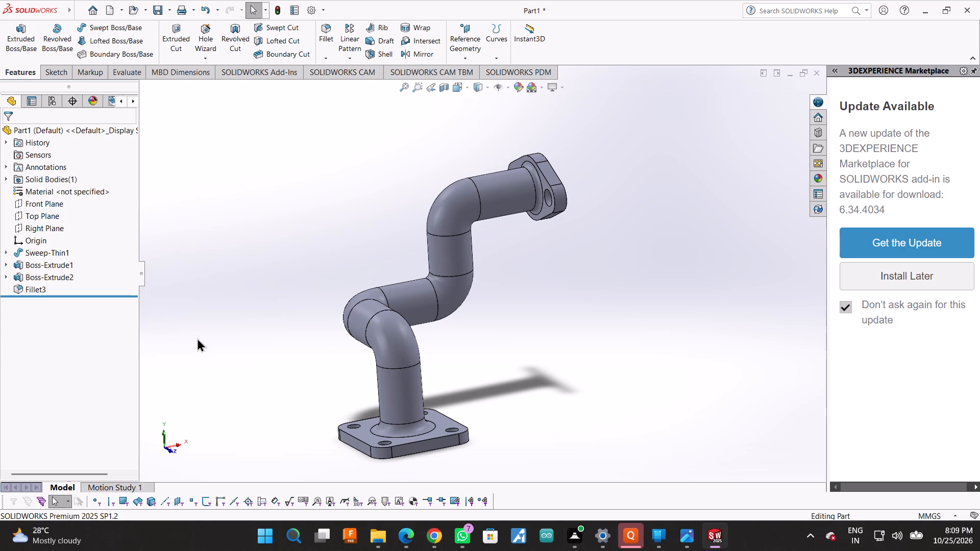
Undo the multi-radius fillet at the two pipe-to-flange joints.
{"action": "key", "text": "ctrl+z"}
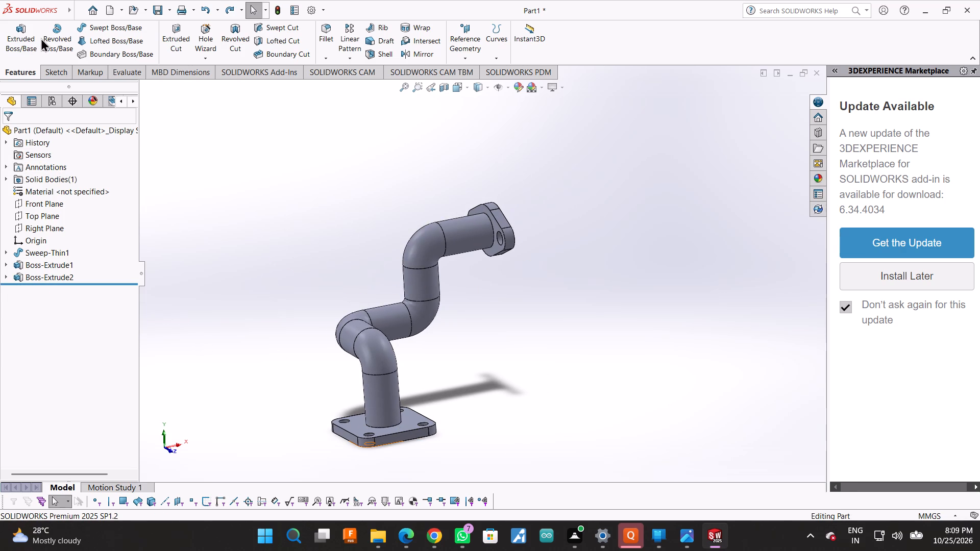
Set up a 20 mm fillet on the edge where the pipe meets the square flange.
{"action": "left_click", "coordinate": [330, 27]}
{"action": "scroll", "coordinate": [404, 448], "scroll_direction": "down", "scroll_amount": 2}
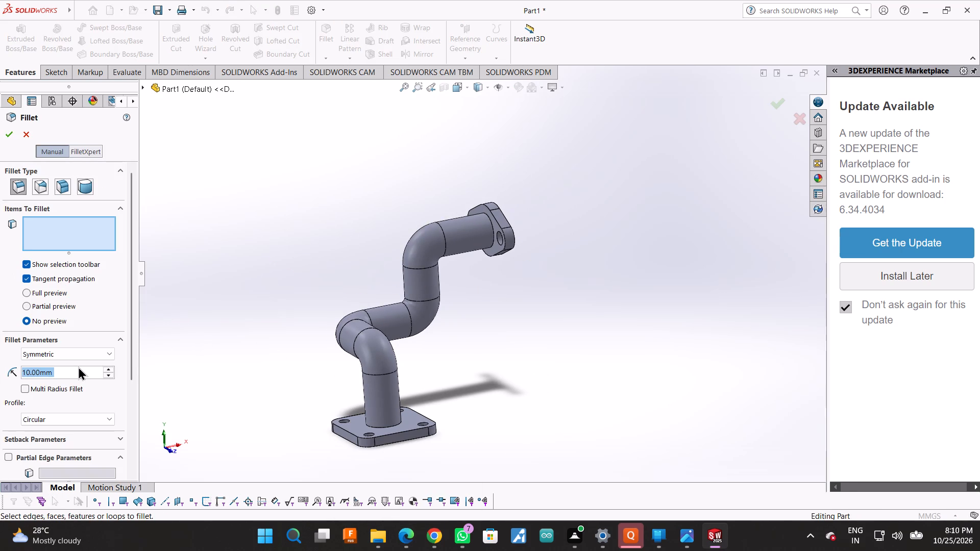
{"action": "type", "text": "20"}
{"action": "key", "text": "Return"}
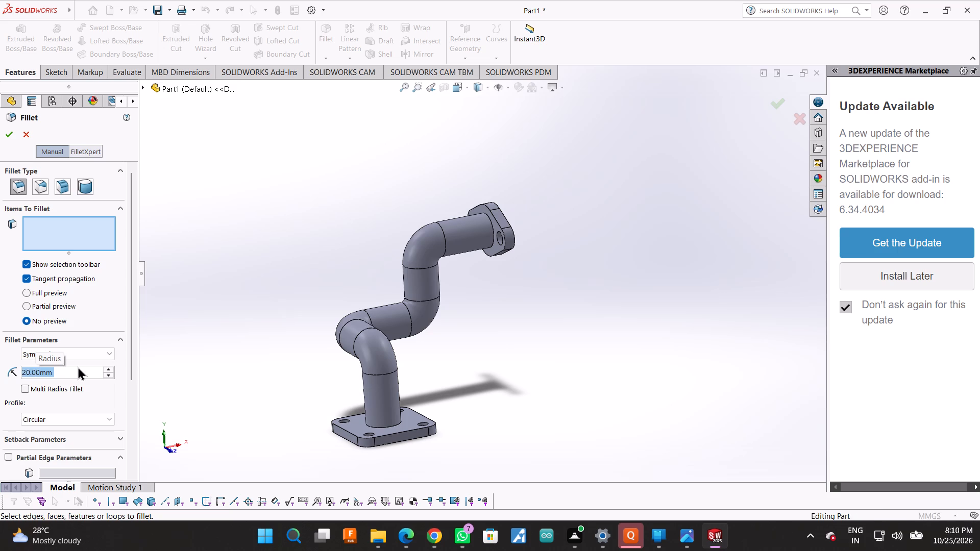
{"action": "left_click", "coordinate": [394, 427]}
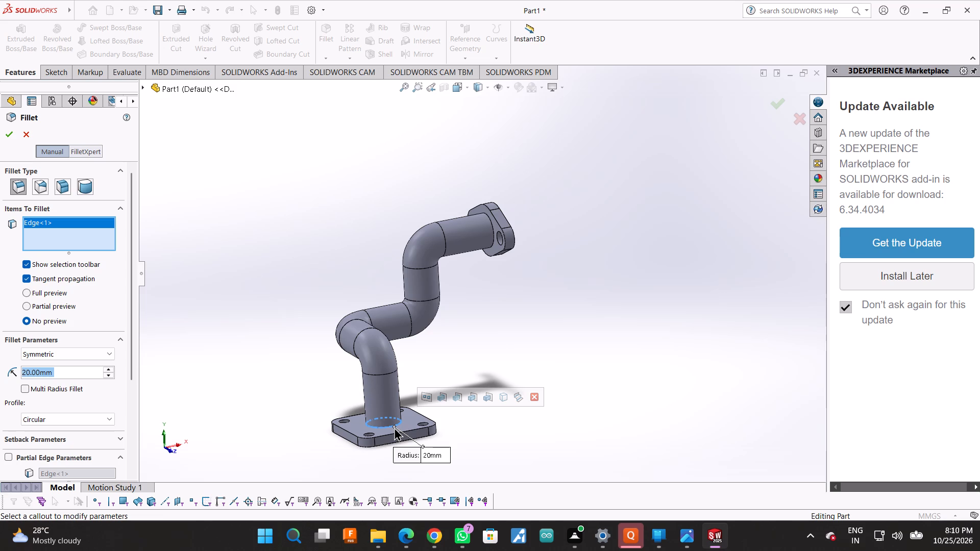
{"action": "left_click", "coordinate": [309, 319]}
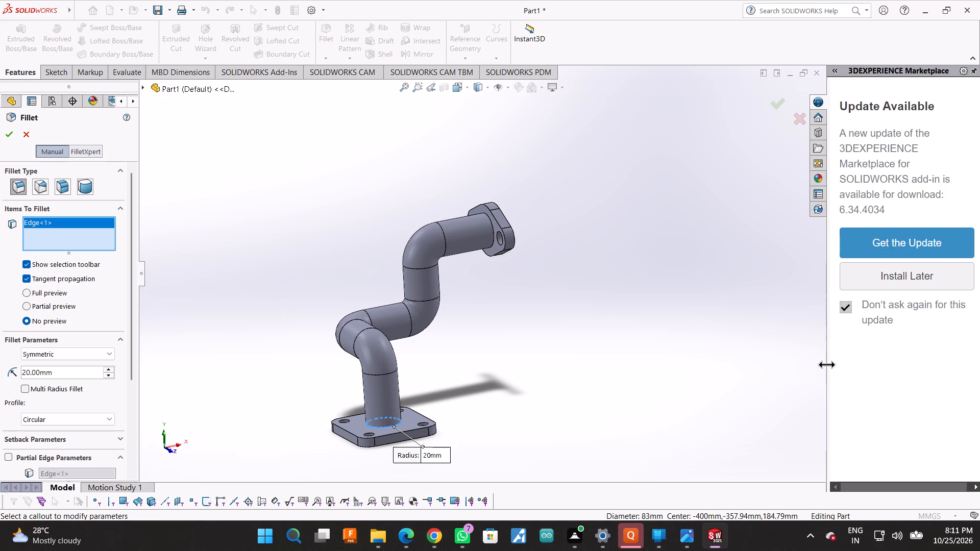
Collapse the 3DEXPERIENCE Marketplace pane to give the modelling view the full width.
{"action": "left_click_drag", "start_coordinate": [826, 364], "coordinate": [979, 338]}
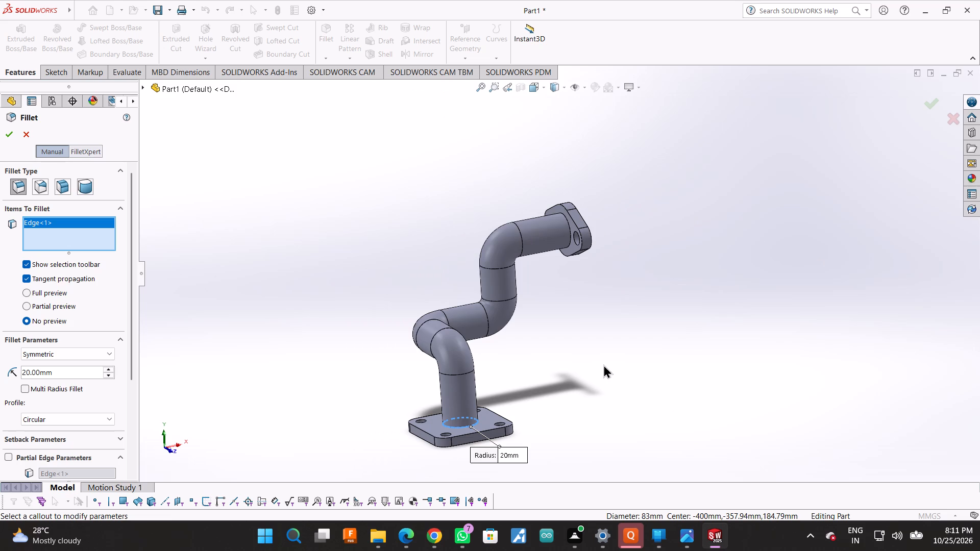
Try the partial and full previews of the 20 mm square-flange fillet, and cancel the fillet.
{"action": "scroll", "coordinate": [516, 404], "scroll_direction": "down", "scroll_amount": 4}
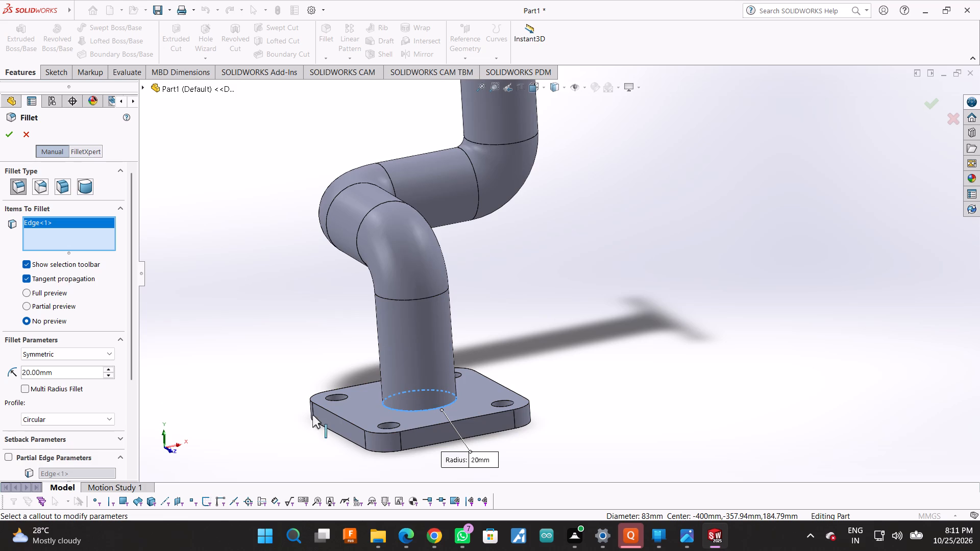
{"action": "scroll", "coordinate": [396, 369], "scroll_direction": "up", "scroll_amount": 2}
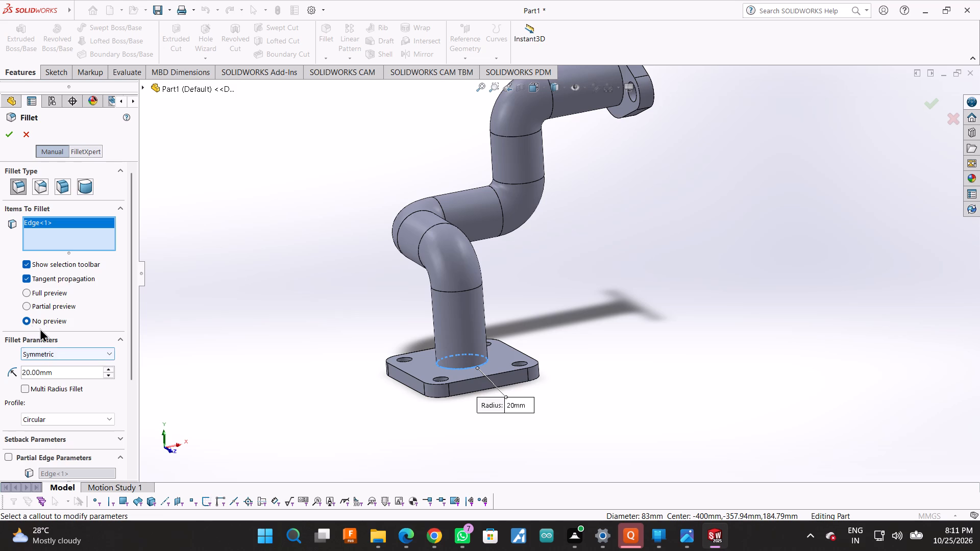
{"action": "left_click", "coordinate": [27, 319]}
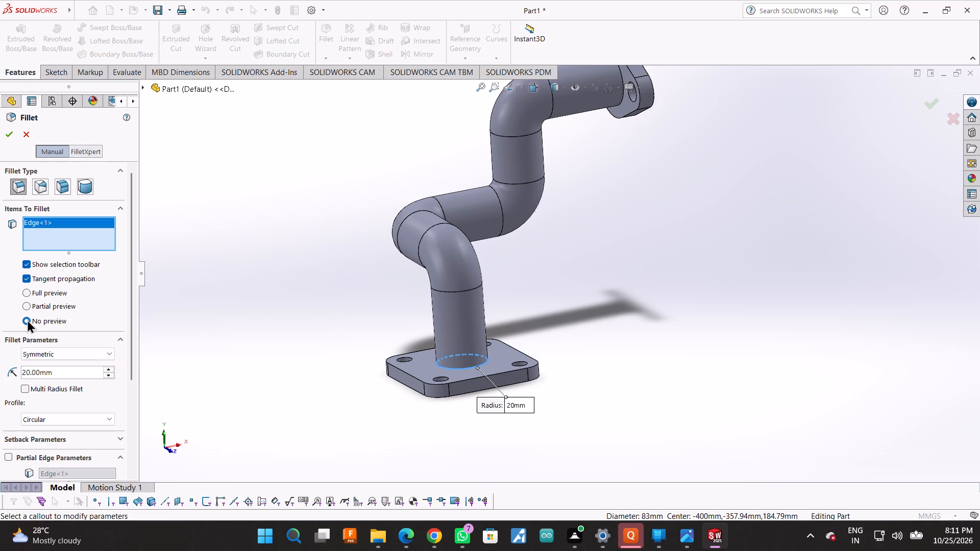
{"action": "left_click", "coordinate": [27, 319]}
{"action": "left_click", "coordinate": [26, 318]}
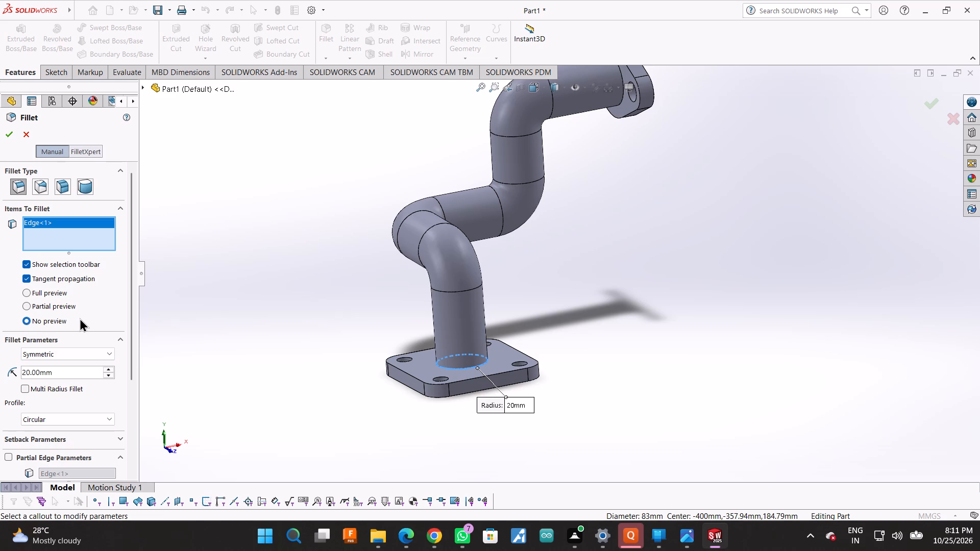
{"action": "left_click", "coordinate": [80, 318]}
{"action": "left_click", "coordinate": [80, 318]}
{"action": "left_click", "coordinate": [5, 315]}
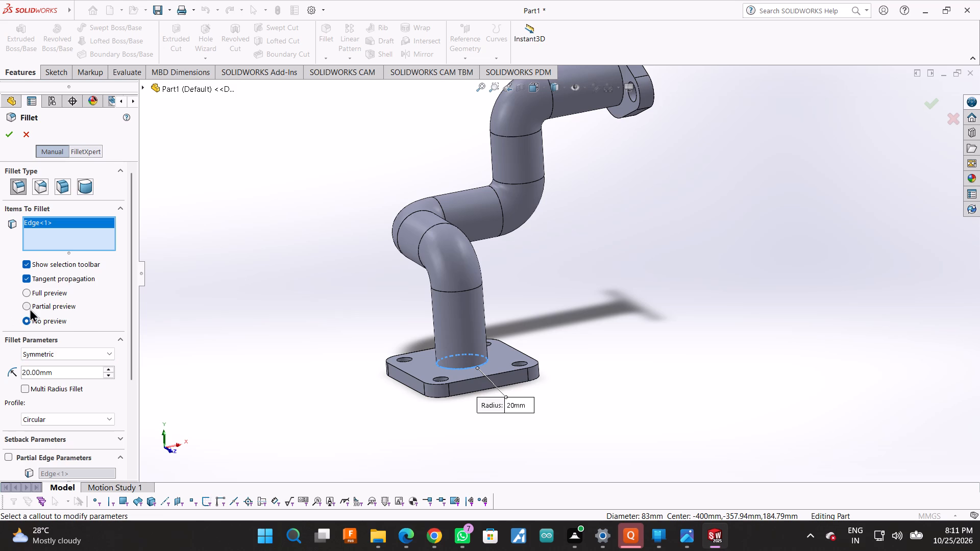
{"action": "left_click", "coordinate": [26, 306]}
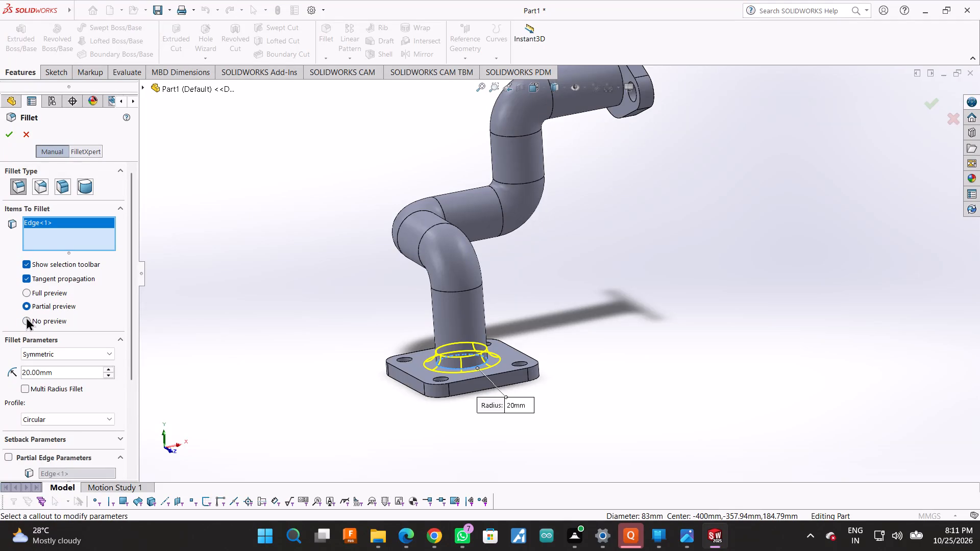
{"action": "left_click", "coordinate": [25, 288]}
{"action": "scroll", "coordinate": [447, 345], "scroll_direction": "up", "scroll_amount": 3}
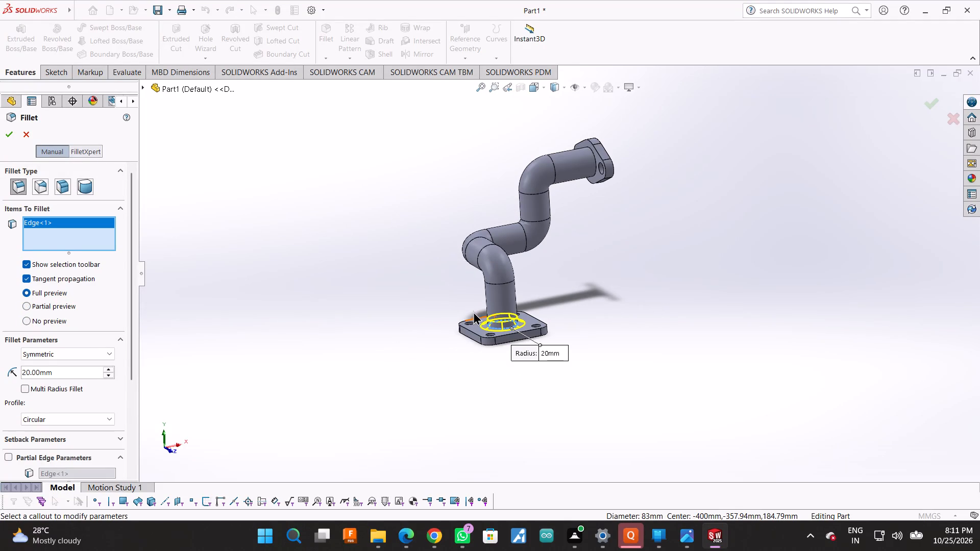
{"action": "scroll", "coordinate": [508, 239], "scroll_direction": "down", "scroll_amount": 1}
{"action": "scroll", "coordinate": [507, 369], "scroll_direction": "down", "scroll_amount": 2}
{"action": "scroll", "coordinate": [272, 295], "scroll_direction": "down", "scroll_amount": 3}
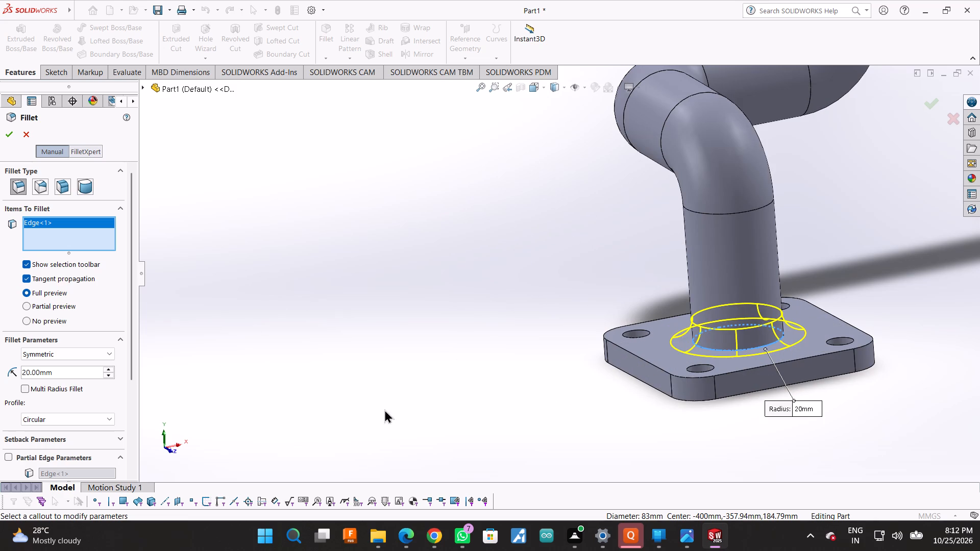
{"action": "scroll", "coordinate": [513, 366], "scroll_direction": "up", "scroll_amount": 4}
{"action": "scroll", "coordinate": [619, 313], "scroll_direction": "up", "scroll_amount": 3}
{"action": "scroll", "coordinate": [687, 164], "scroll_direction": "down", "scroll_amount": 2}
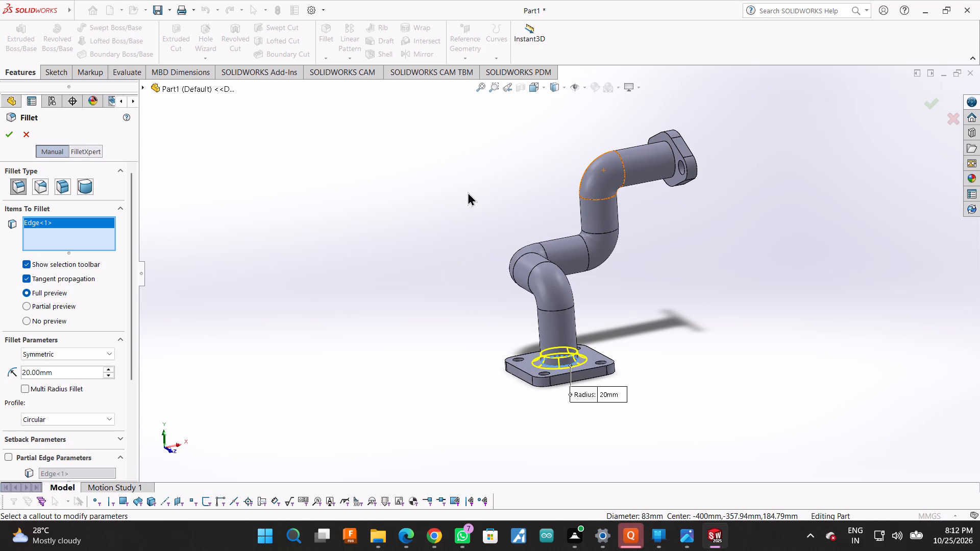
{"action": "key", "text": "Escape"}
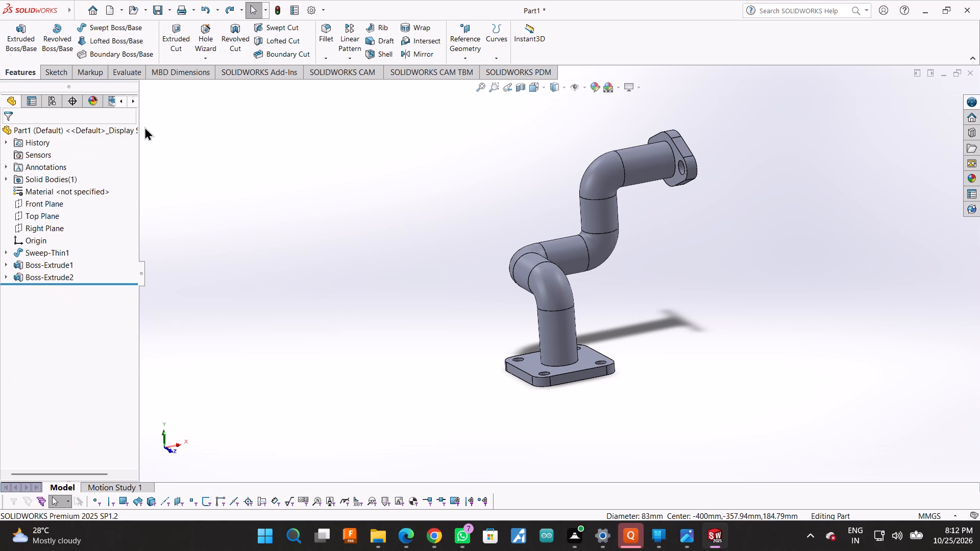
Create a multi-radius fillet on the pipe-to-flange edges, 20 mm at the square flange and 10 mm at the two-hole flange.
{"action": "left_click", "coordinate": [333, 29]}
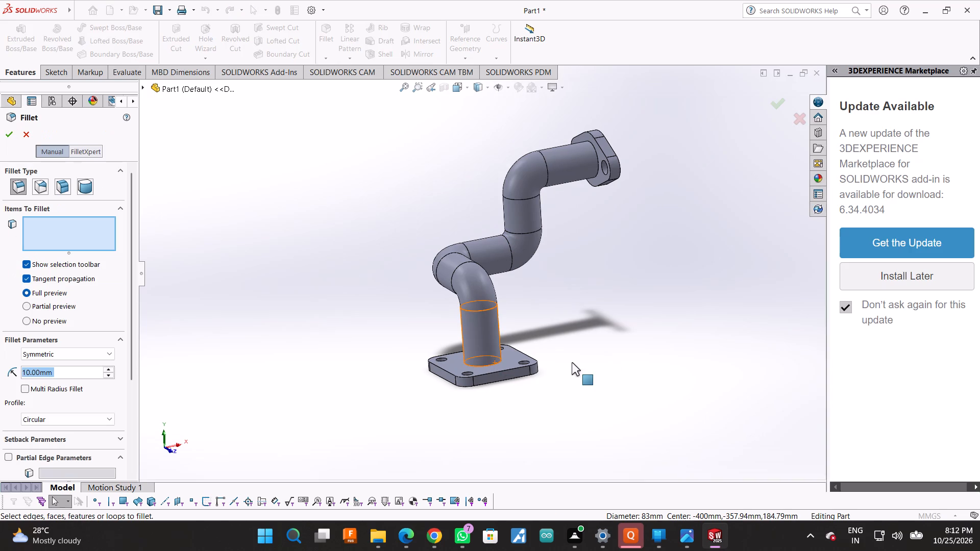
{"action": "left_click", "coordinate": [477, 365]}
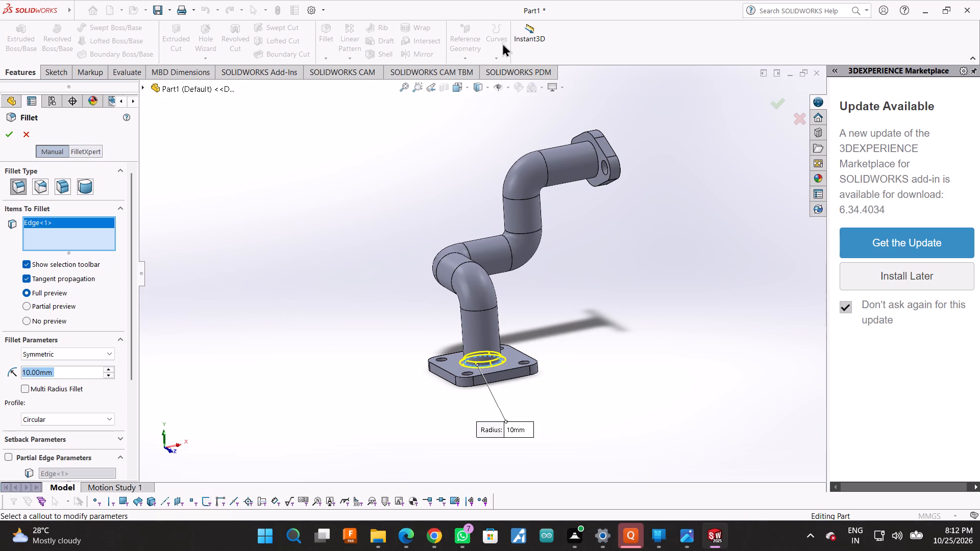
{"action": "left_click", "coordinate": [593, 148]}
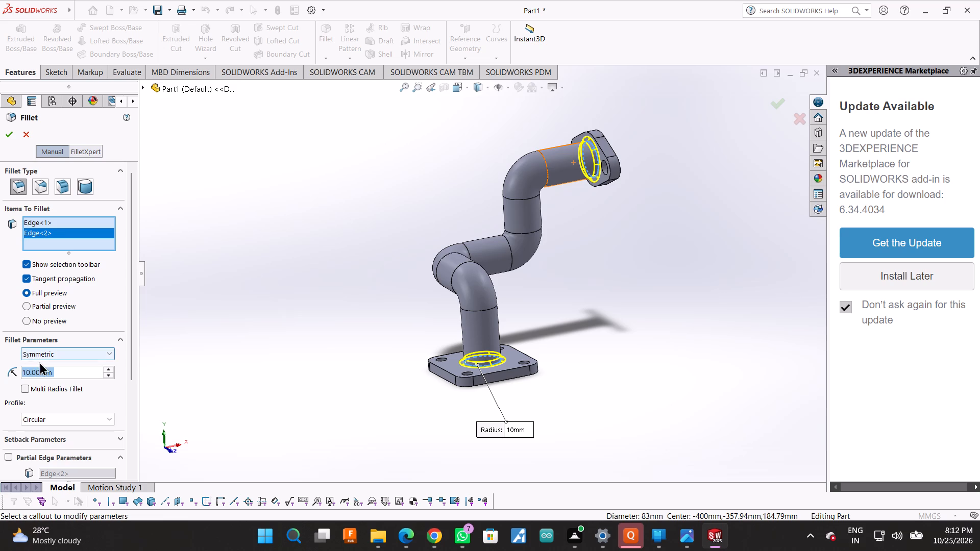
{"action": "type", "text": "10"}
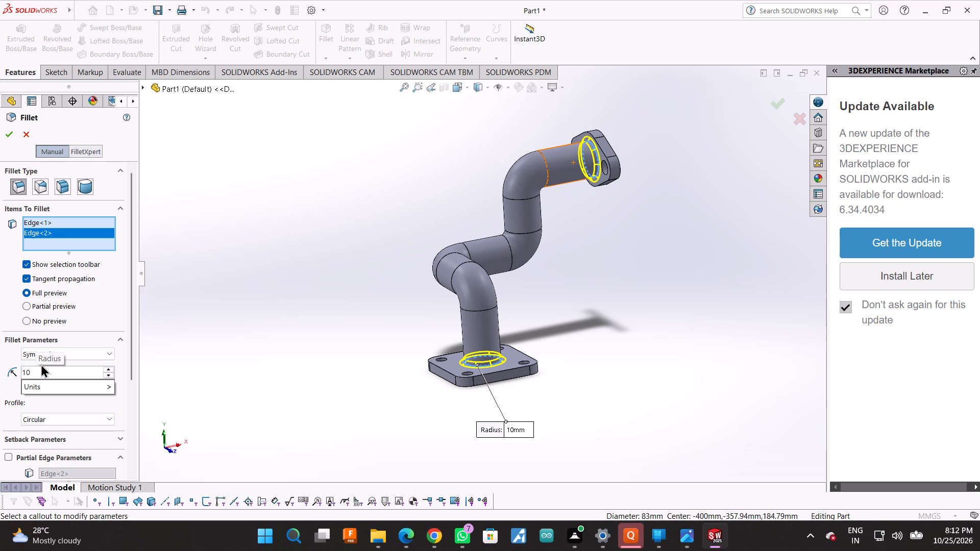
{"action": "key", "text": "BackSpace"}
{"action": "key", "text": "BackSpace"}
{"action": "type", "text": "20"}
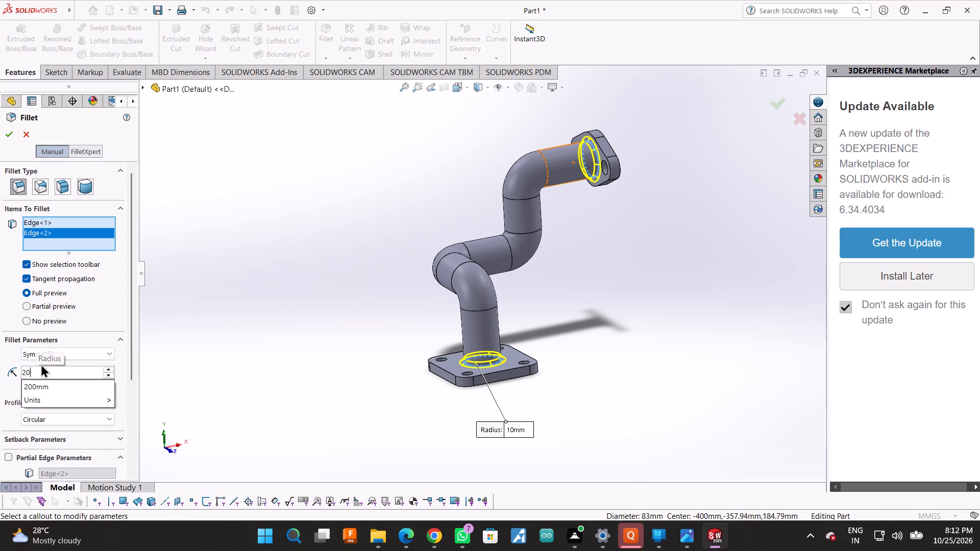
{"action": "key", "text": "Return"}
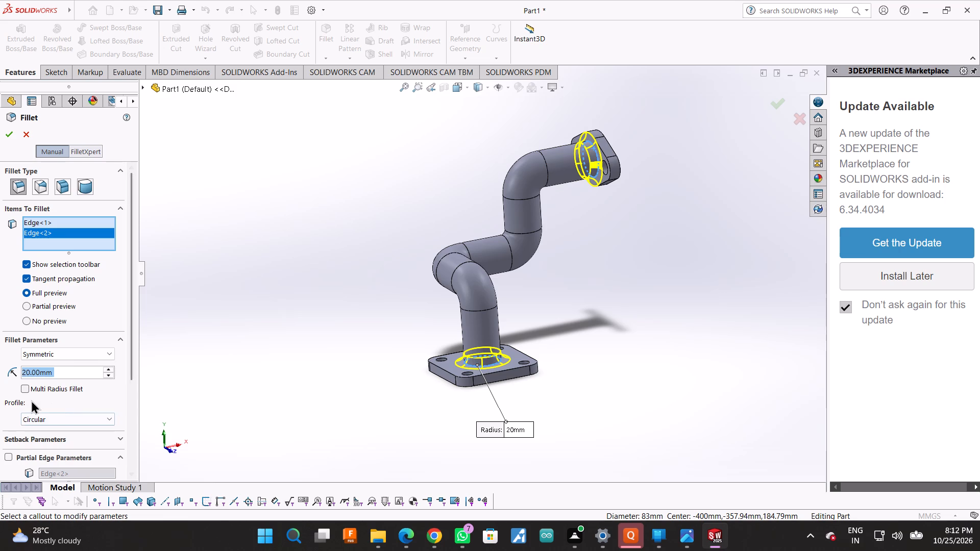
{"action": "left_click", "coordinate": [22, 387]}
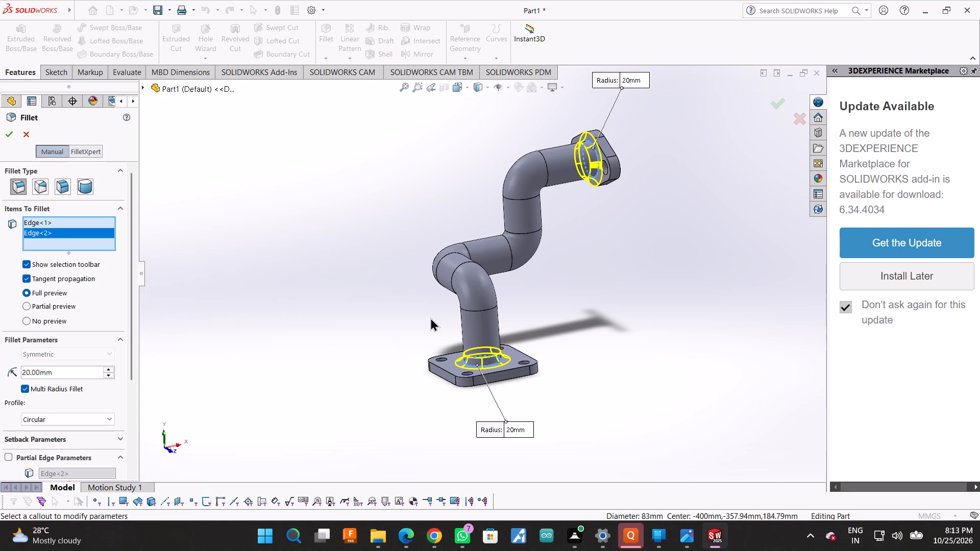
{"action": "triple_click", "coordinate": [627, 78]}
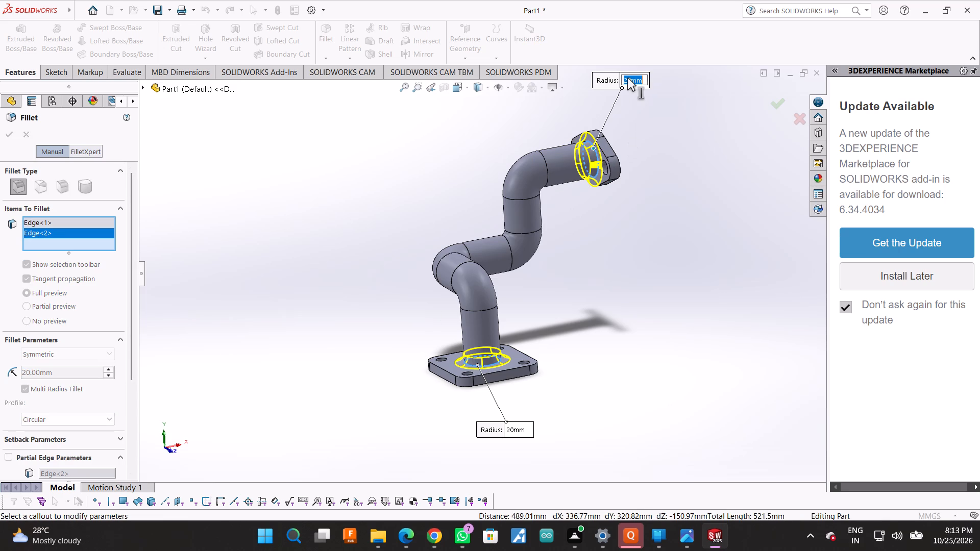
{"action": "type", "text": "10"}
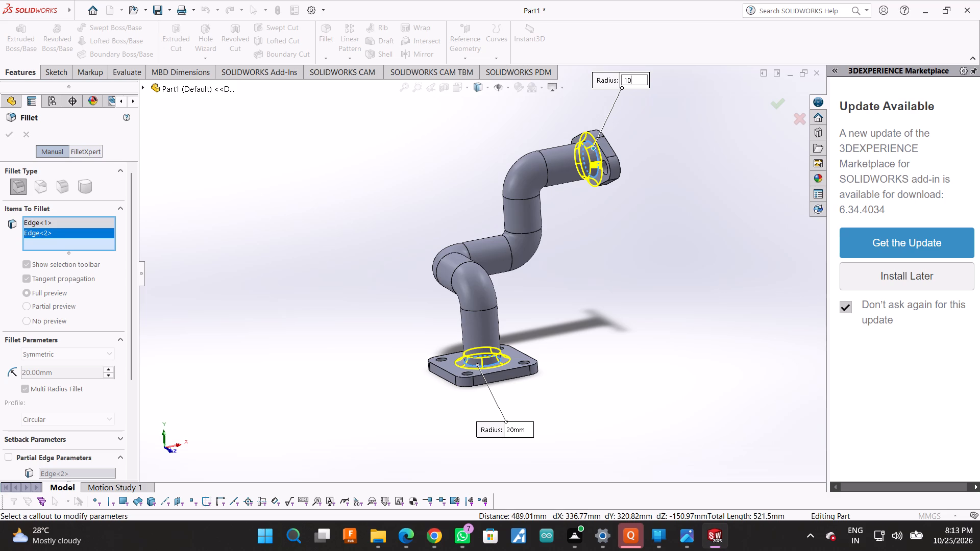
{"action": "type", "text": "mm"}
{"action": "left_click", "coordinate": [618, 271]}
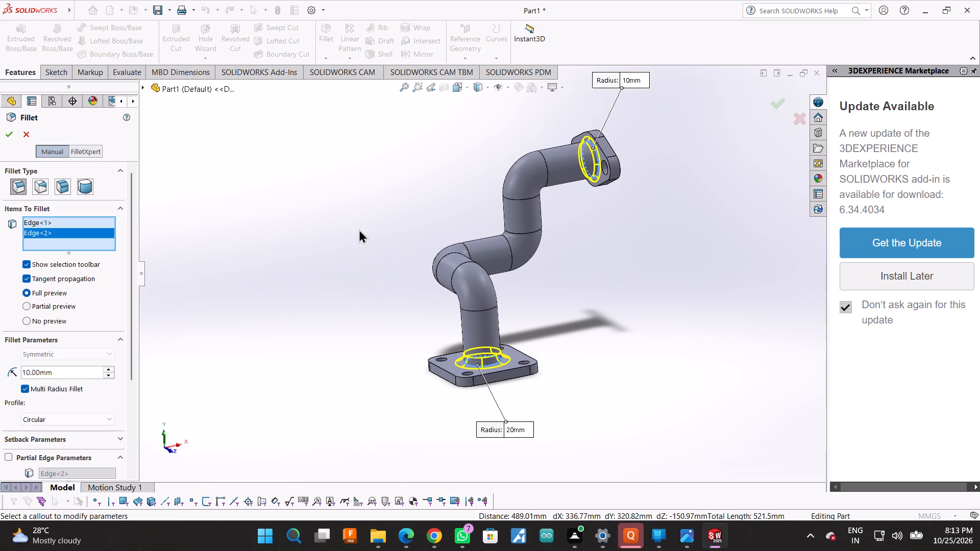
{"action": "left_click", "coordinate": [3, 133]}
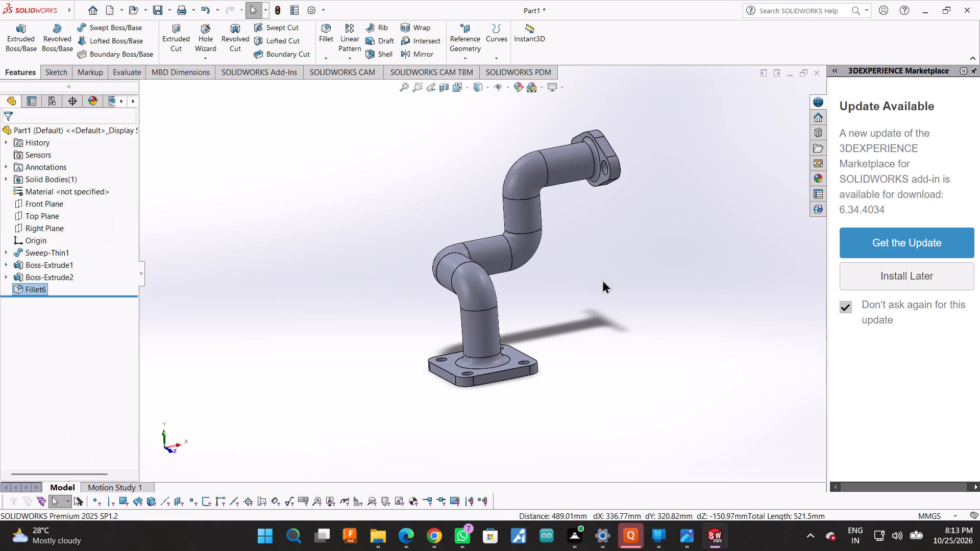
Start a sketch on the pipe-side face of the square flange.
{"action": "scroll", "coordinate": [592, 321], "scroll_direction": "down", "scroll_amount": 1}
{"action": "middle_click", "coordinate": [590, 397]}
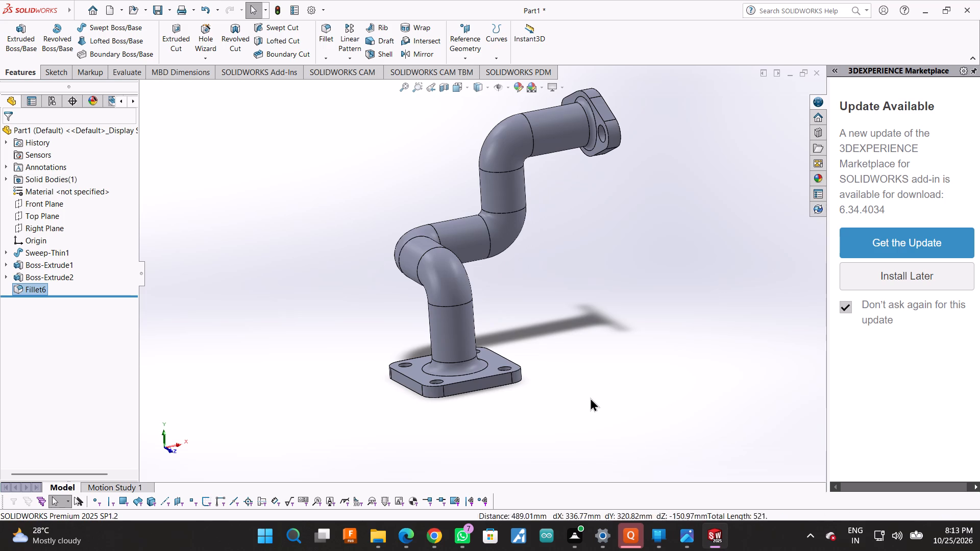
{"action": "middle_click", "coordinate": [543, 299]}
{"action": "right_click", "coordinate": [556, 335]}
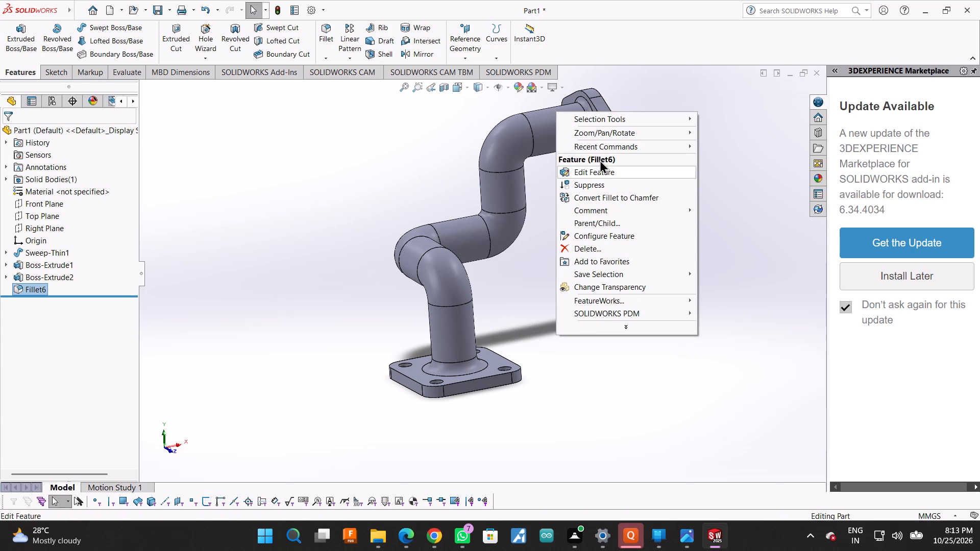
{"action": "left_click", "coordinate": [535, 189]}
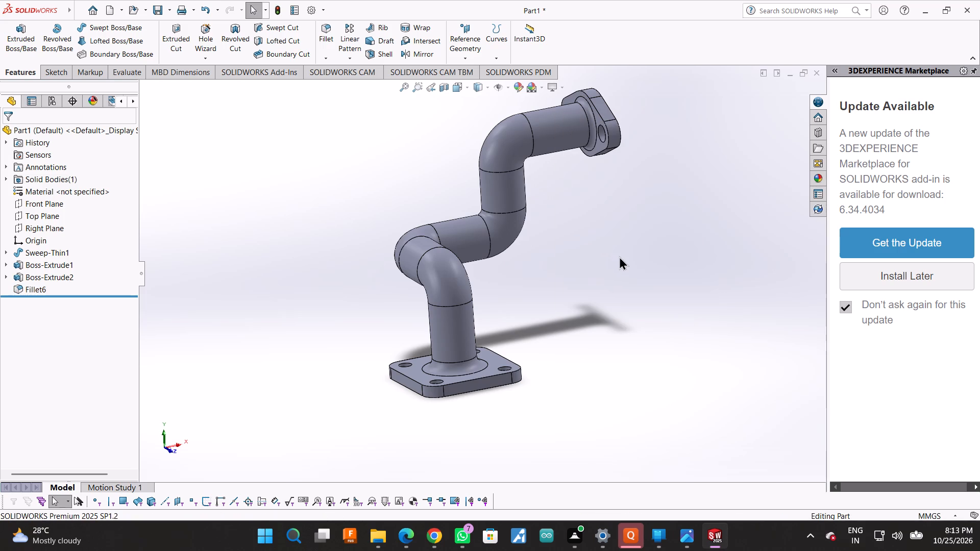
{"action": "key", "text": "Escape"}
{"action": "scroll", "coordinate": [646, 292], "scroll_direction": "down", "scroll_amount": 1}
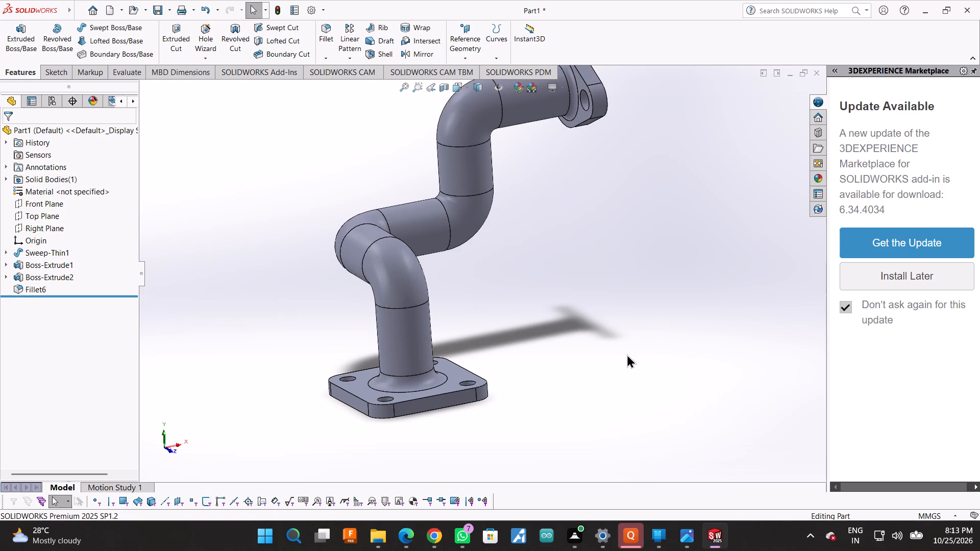
{"action": "right_click", "coordinate": [596, 295]}
{"action": "left_click", "coordinate": [612, 339]}
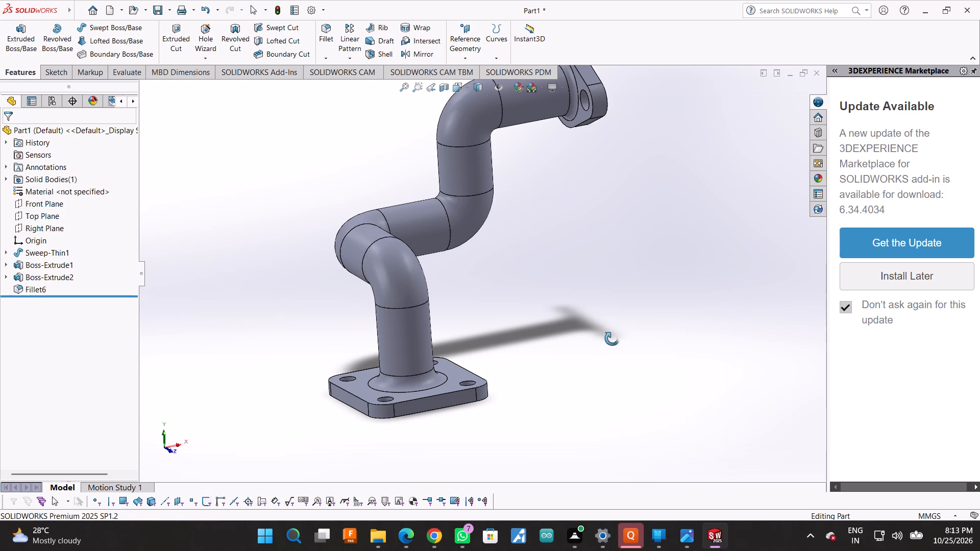
{"action": "left_click_drag", "start_coordinate": [578, 279], "coordinate": [589, 349]}
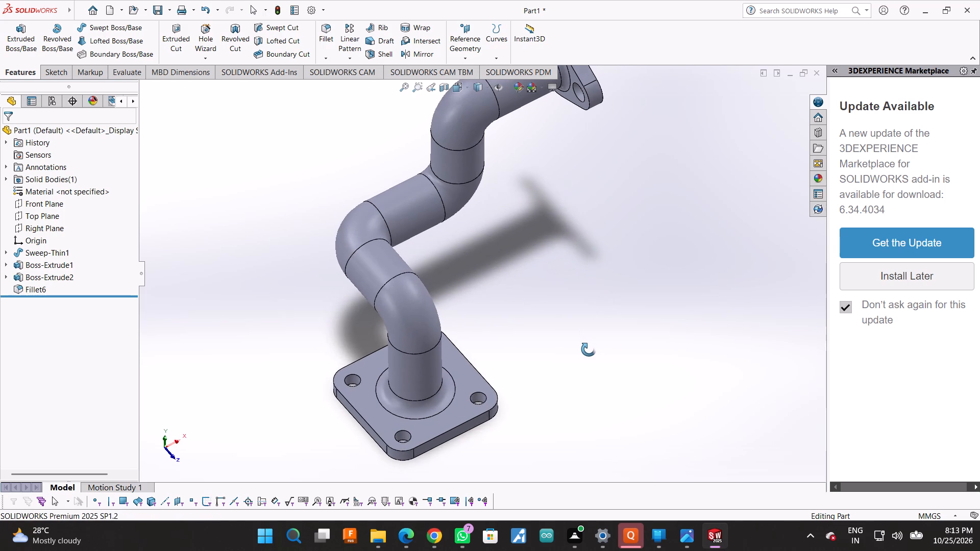
{"action": "left_click_drag", "start_coordinate": [589, 349], "coordinate": [605, 432]}
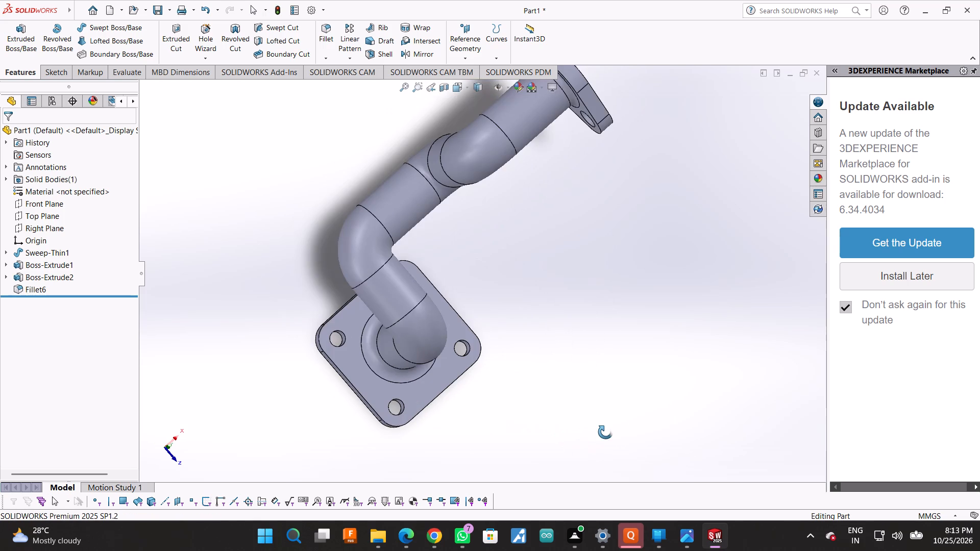
{"action": "left_click_drag", "start_coordinate": [605, 432], "coordinate": [609, 432]}
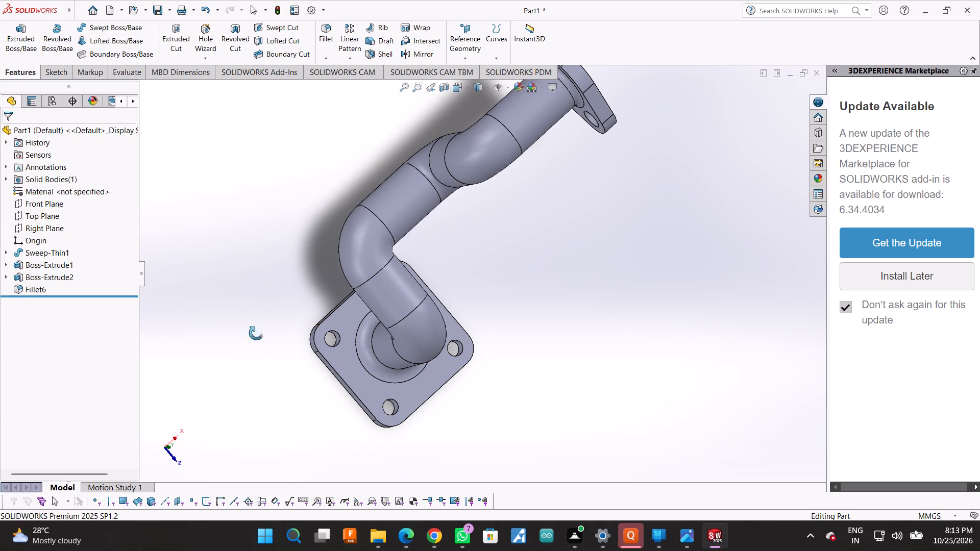
{"action": "left_click", "coordinate": [405, 400]}
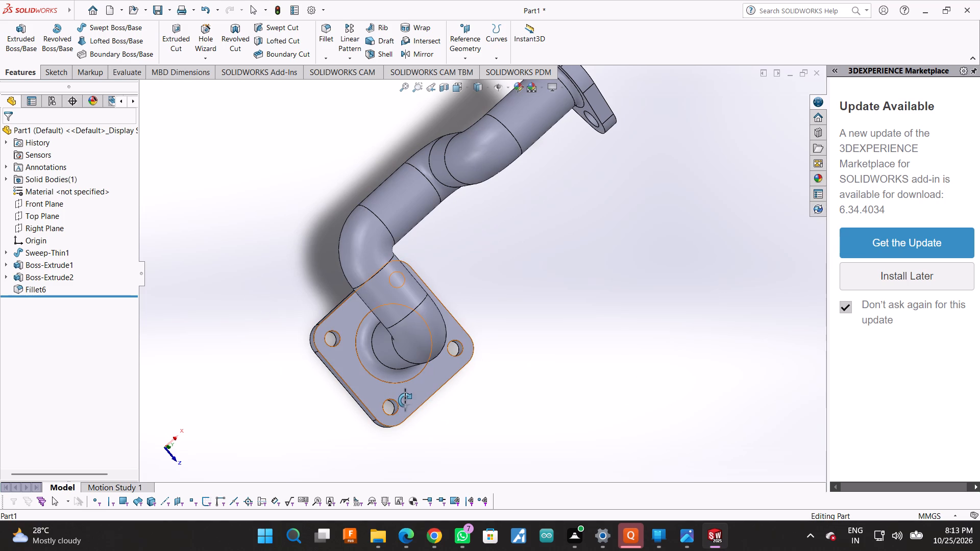
{"action": "key", "text": "Escape"}
{"action": "left_click", "coordinate": [444, 367]}
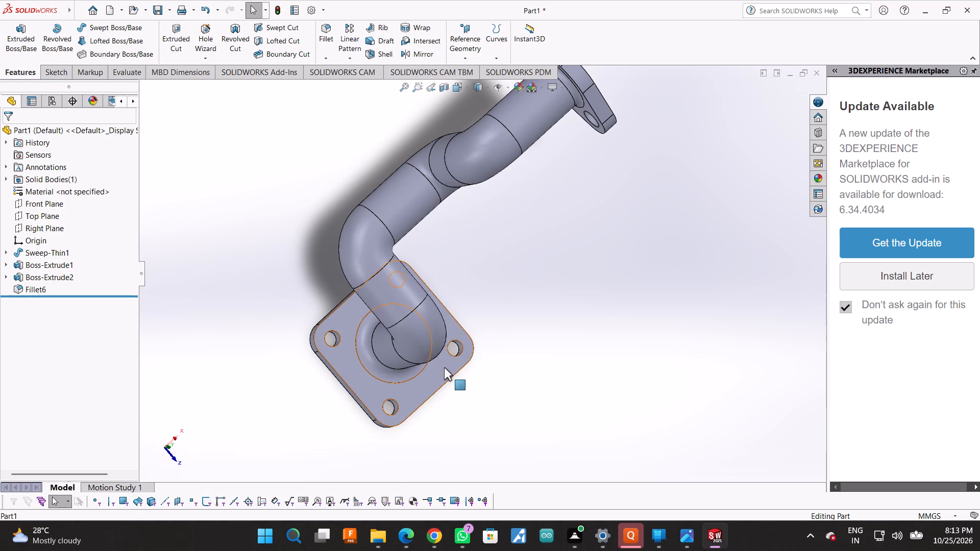
{"action": "left_click", "coordinate": [495, 341]}
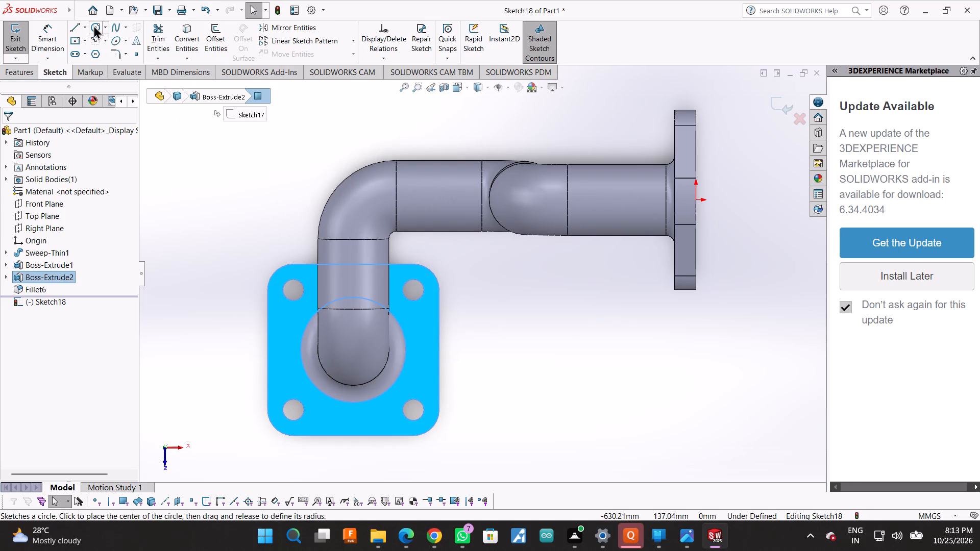
Sketch four circles centred on the square flange's bolt holes, with radii of about 17.7, 24.8, 22.6 and 24.3 mm.
{"action": "left_click", "coordinate": [93, 25]}
{"action": "scroll", "coordinate": [317, 286], "scroll_direction": "down", "scroll_amount": 4}
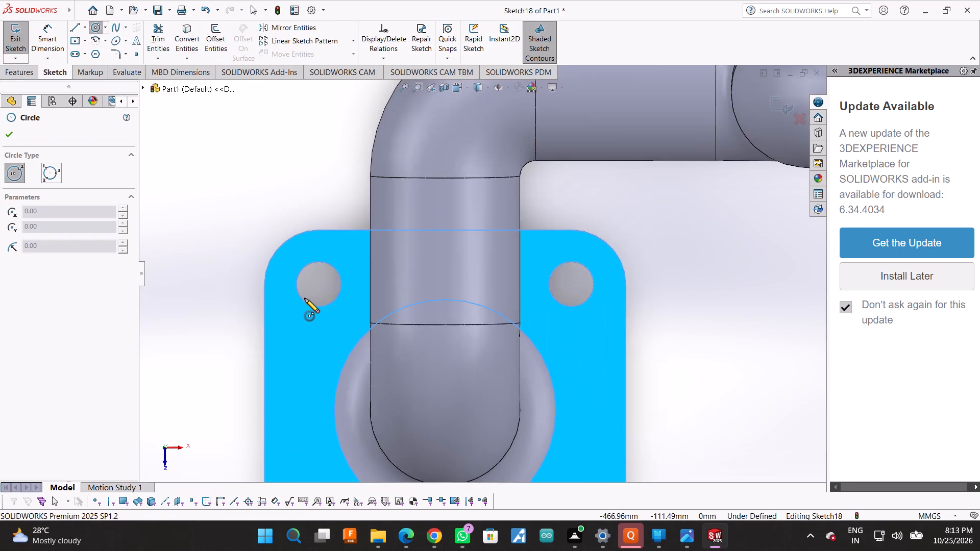
{"action": "scroll", "coordinate": [305, 298], "scroll_direction": "down", "scroll_amount": 2}
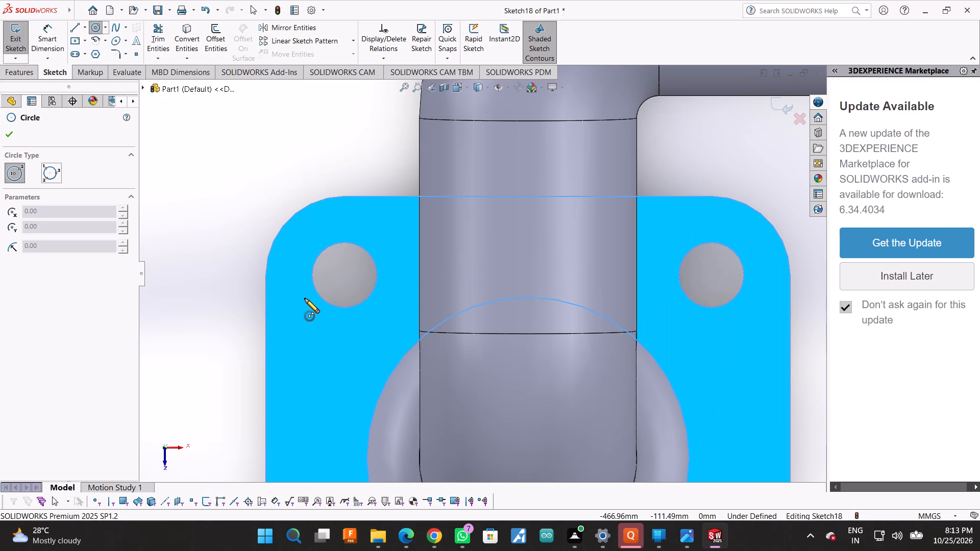
{"action": "left_click", "coordinate": [343, 274]}
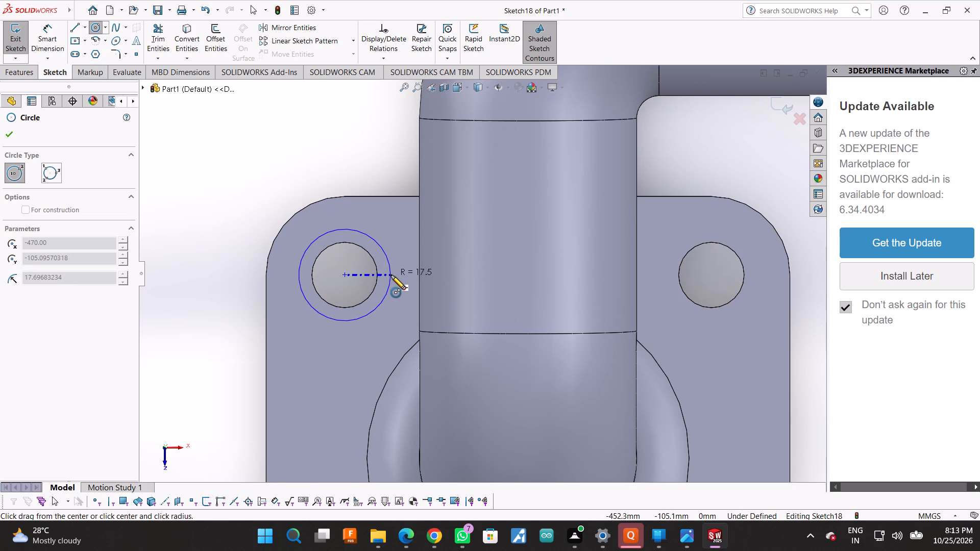
{"action": "left_click", "coordinate": [391, 275]}
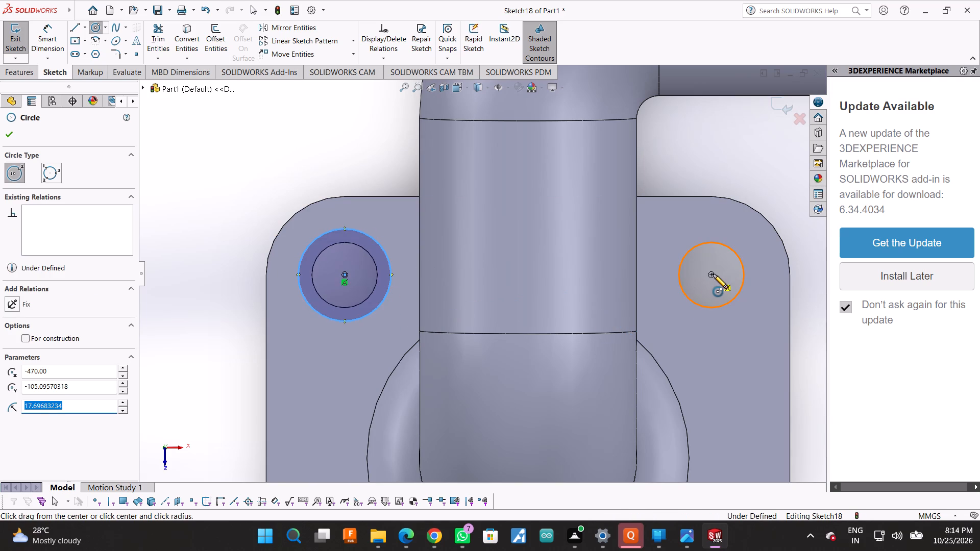
{"action": "left_click", "coordinate": [713, 273]}
{"action": "left_click", "coordinate": [776, 272]}
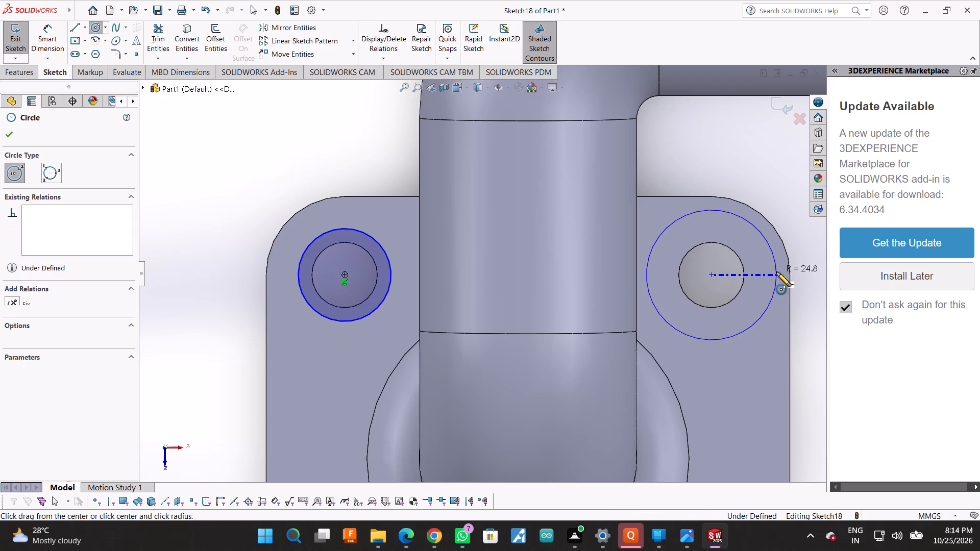
{"action": "scroll", "coordinate": [649, 240], "scroll_direction": "up", "scroll_amount": 6}
{"action": "scroll", "coordinate": [547, 413], "scroll_direction": "down", "scroll_amount": 4}
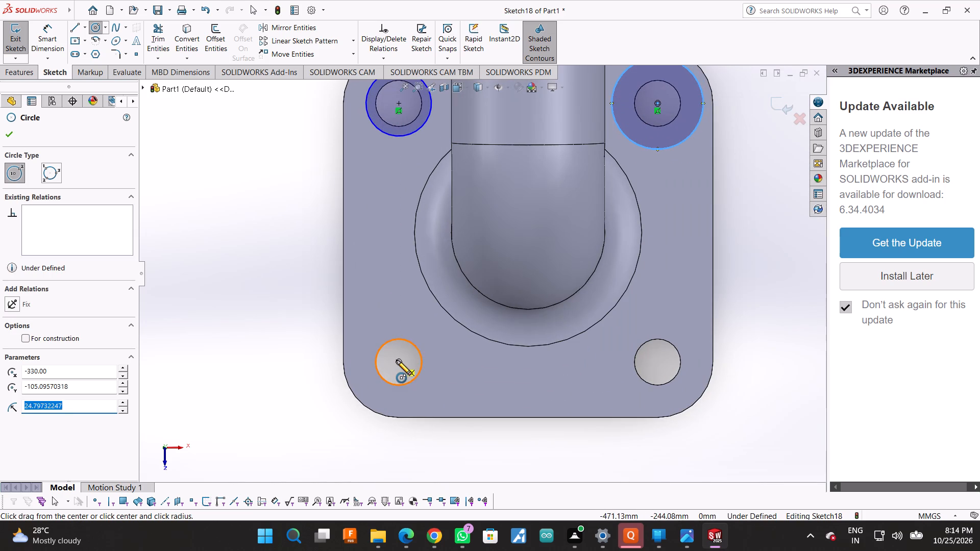
{"action": "left_click", "coordinate": [398, 364]}
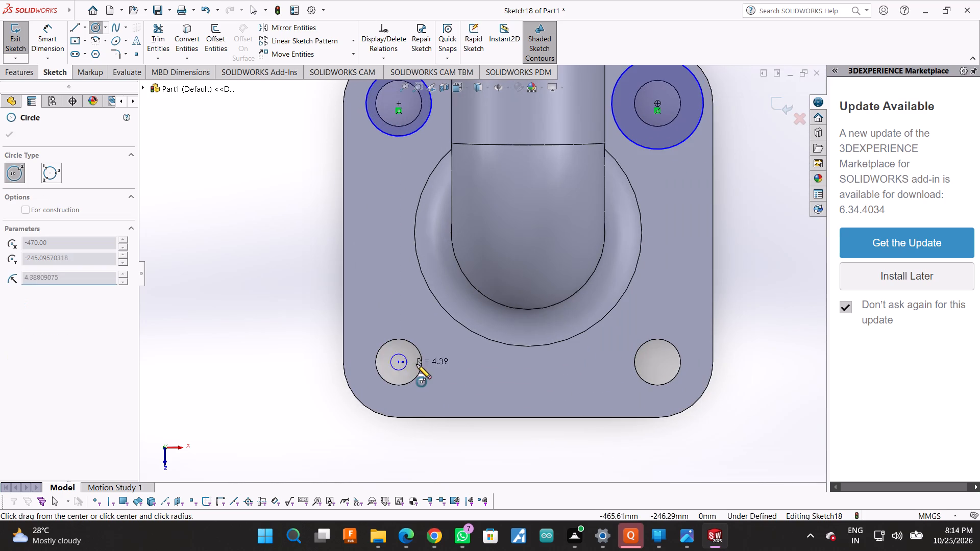
{"action": "left_click", "coordinate": [440, 364]}
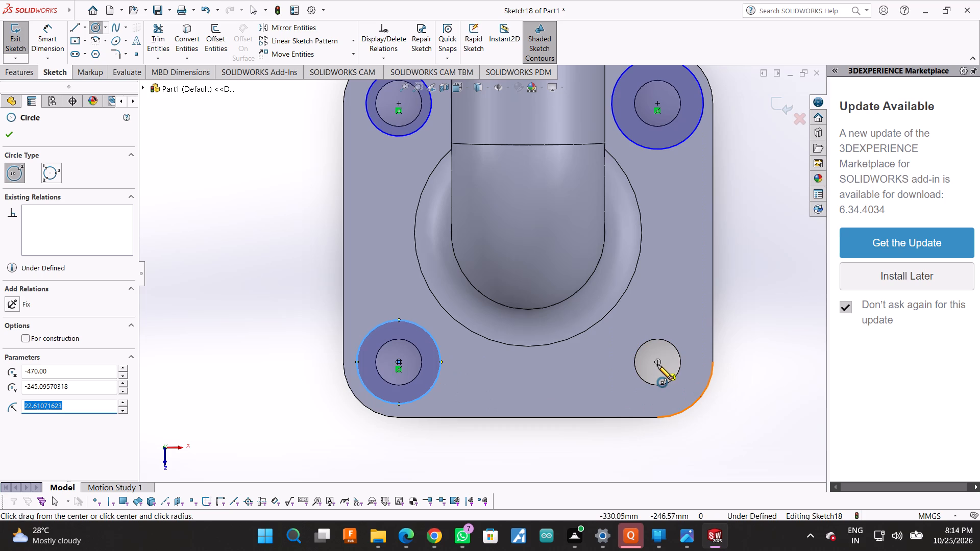
{"action": "left_click", "coordinate": [659, 363]}
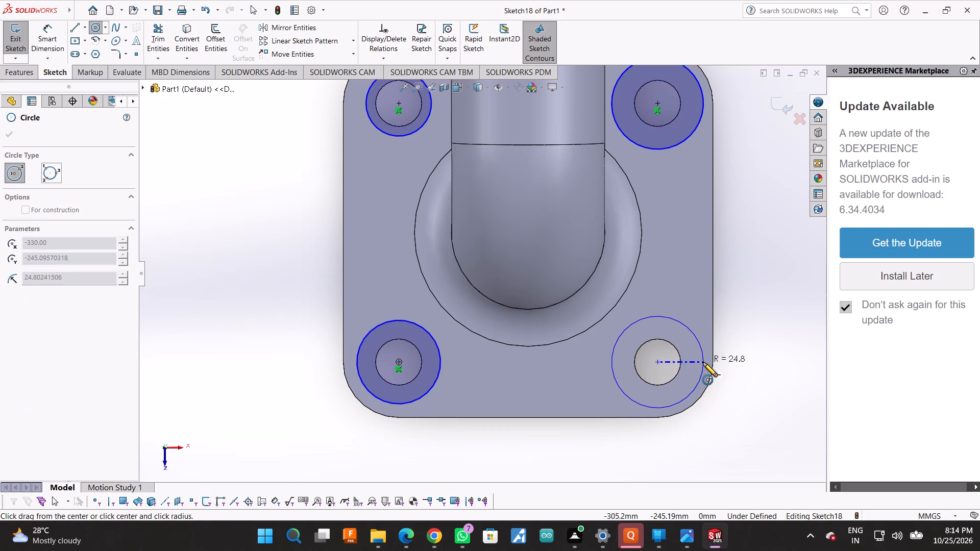
{"action": "left_click", "coordinate": [702, 361]}
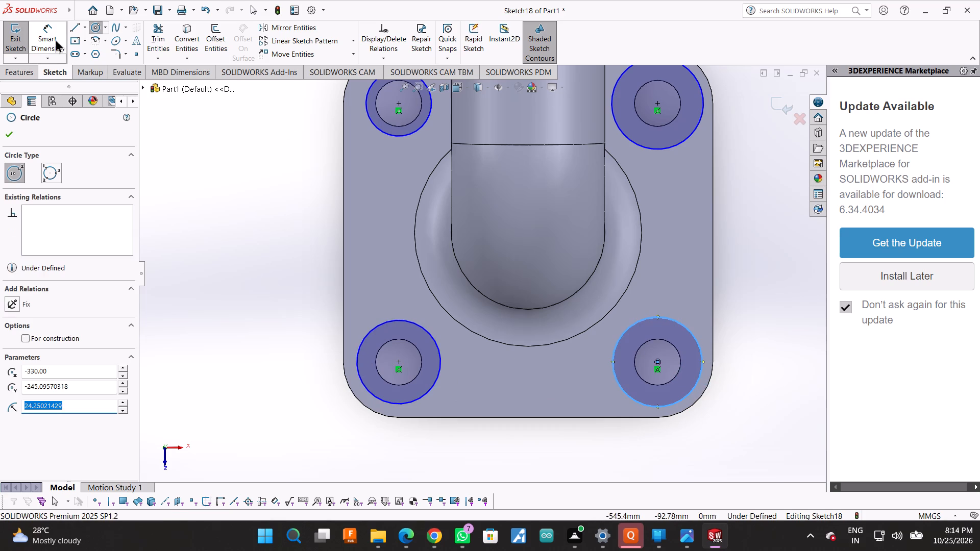
Dimension the circles around the square flange's upper two bolt holes to 42 mm diameter each.
{"action": "left_click", "coordinate": [45, 37]}
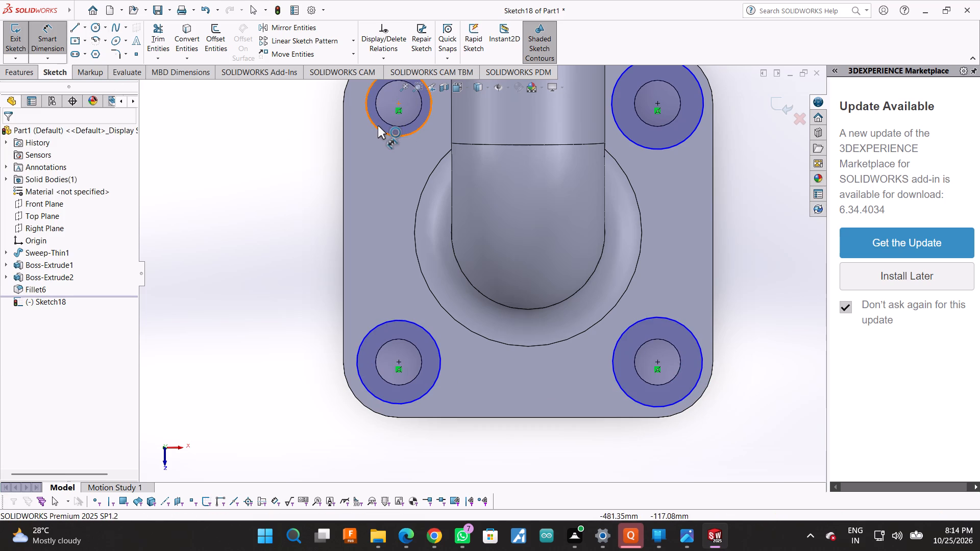
{"action": "left_click", "coordinate": [377, 126]}
{"action": "left_click", "coordinate": [279, 122]}
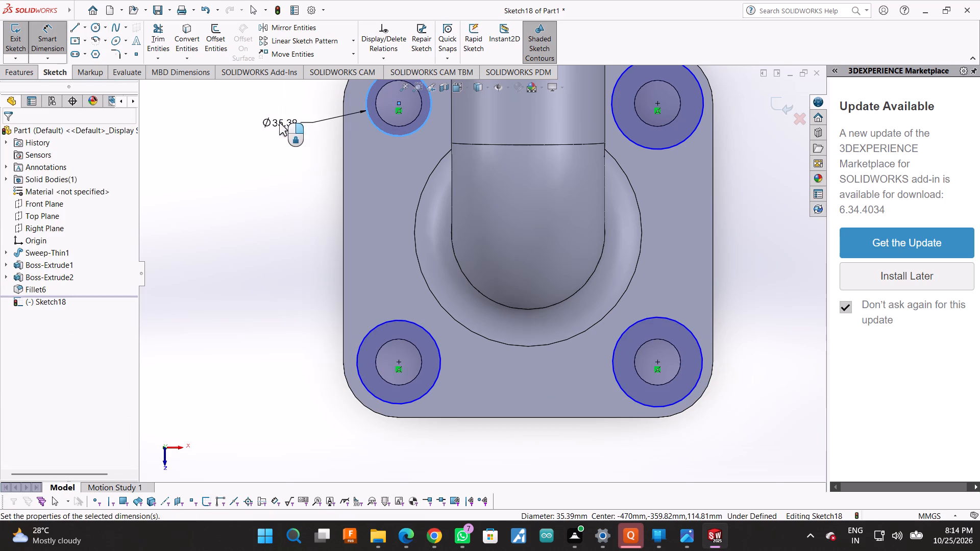
{"action": "type", "text": "42"}
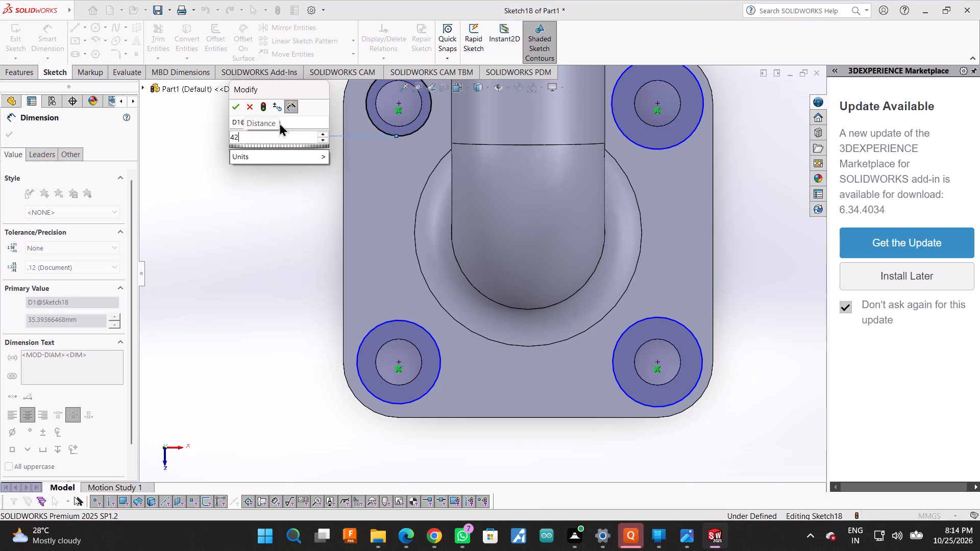
{"action": "key", "text": "Return"}
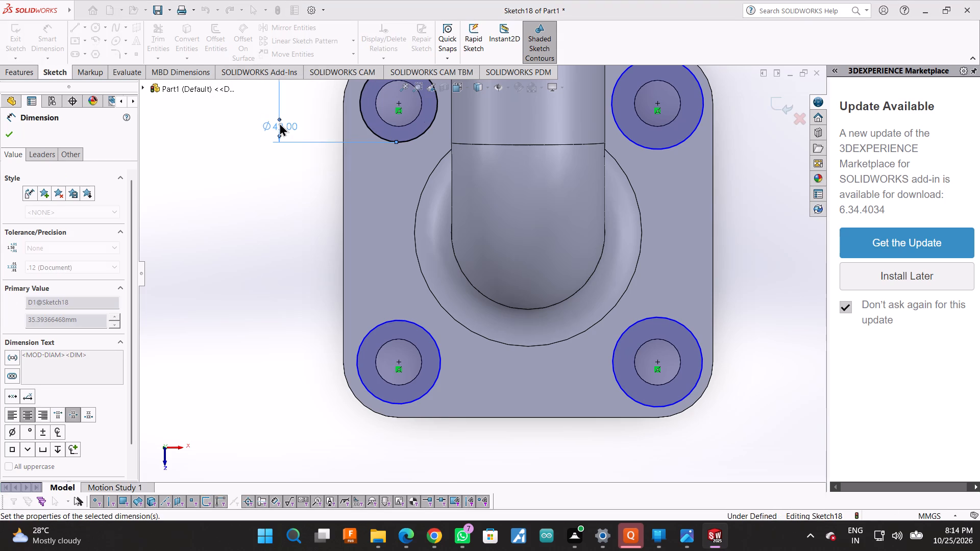
{"action": "scroll", "coordinate": [292, 135], "scroll_direction": "up", "scroll_amount": 2}
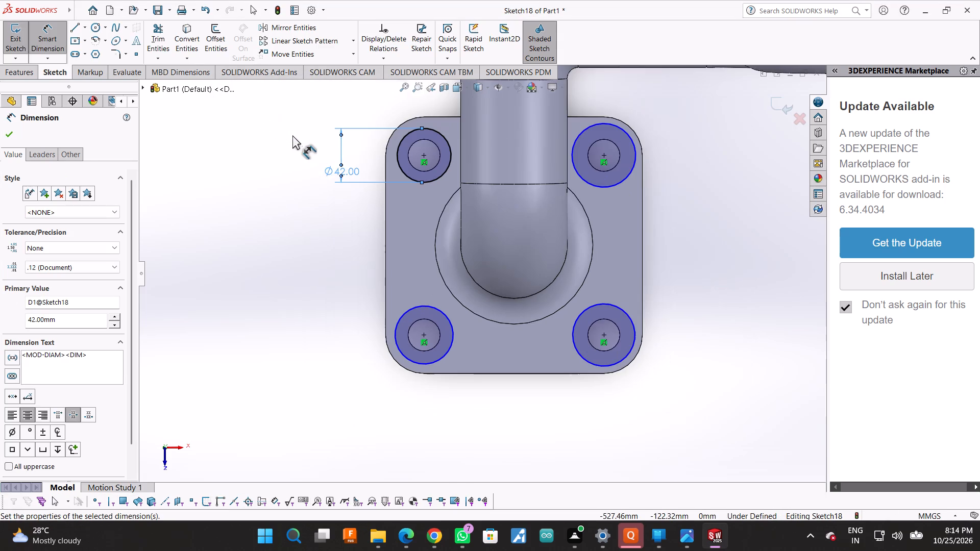
{"action": "scroll", "coordinate": [312, 183], "scroll_direction": "up", "scroll_amount": 2}
{"action": "scroll", "coordinate": [459, 153], "scroll_direction": "down", "scroll_amount": 3}
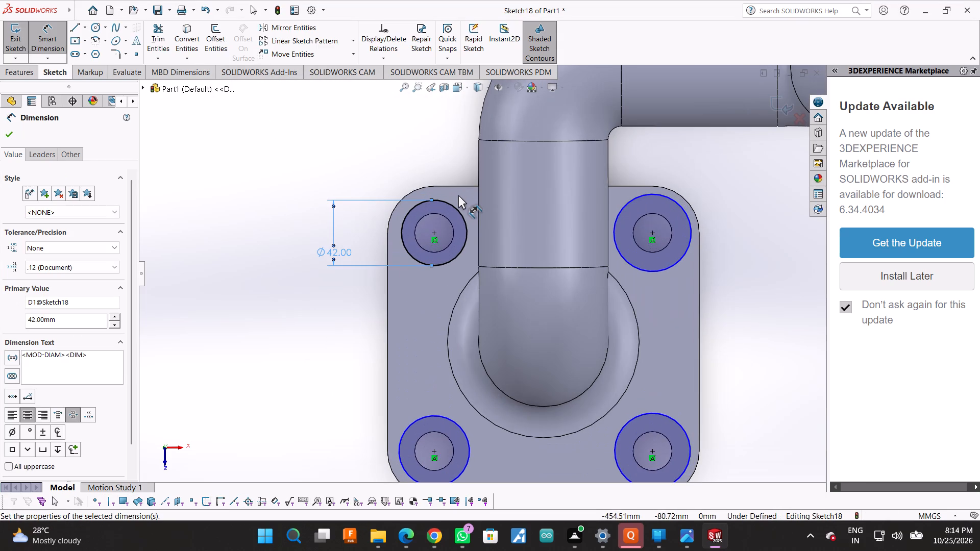
{"action": "left_click", "coordinate": [685, 213]}
{"action": "left_click", "coordinate": [747, 202]}
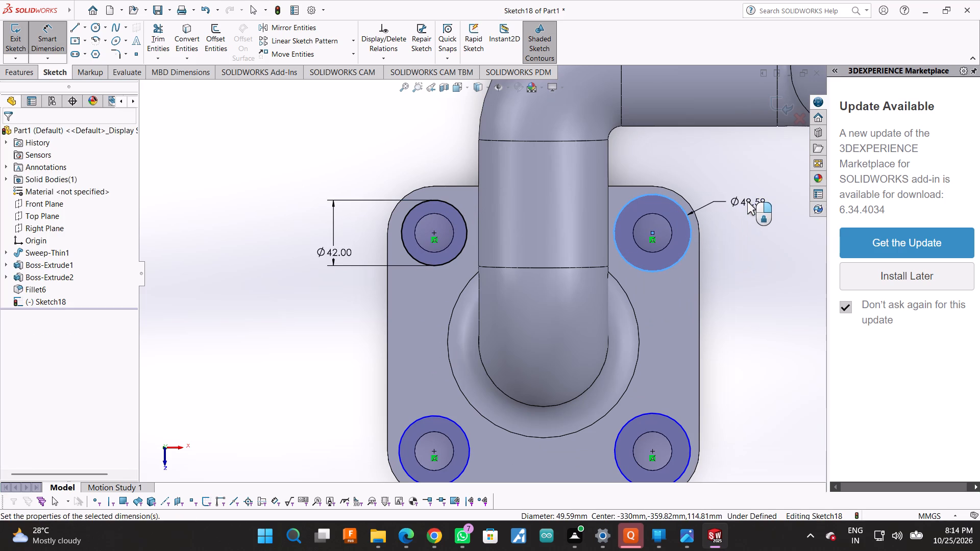
{"action": "type", "text": "42"}
{"action": "key", "text": "Return"}
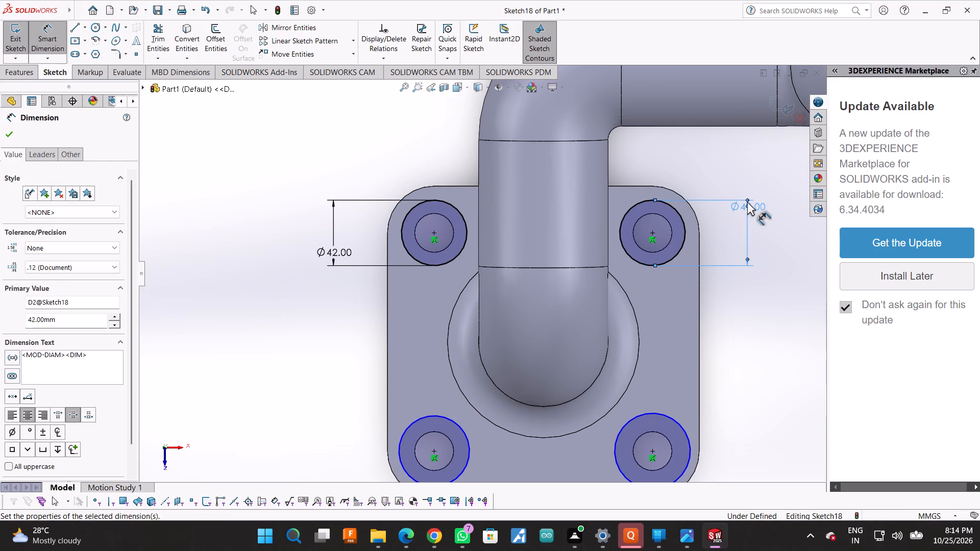
Dimension the circles around the square flange's lower two bolt holes to 42 mm diameter each, and finish dimensioning.
{"action": "scroll", "coordinate": [608, 191], "scroll_direction": "up", "scroll_amount": 3}
{"action": "scroll", "coordinate": [646, 378], "scroll_direction": "down", "scroll_amount": 1}
{"action": "scroll", "coordinate": [599, 367], "scroll_direction": "down", "scroll_amount": 3}
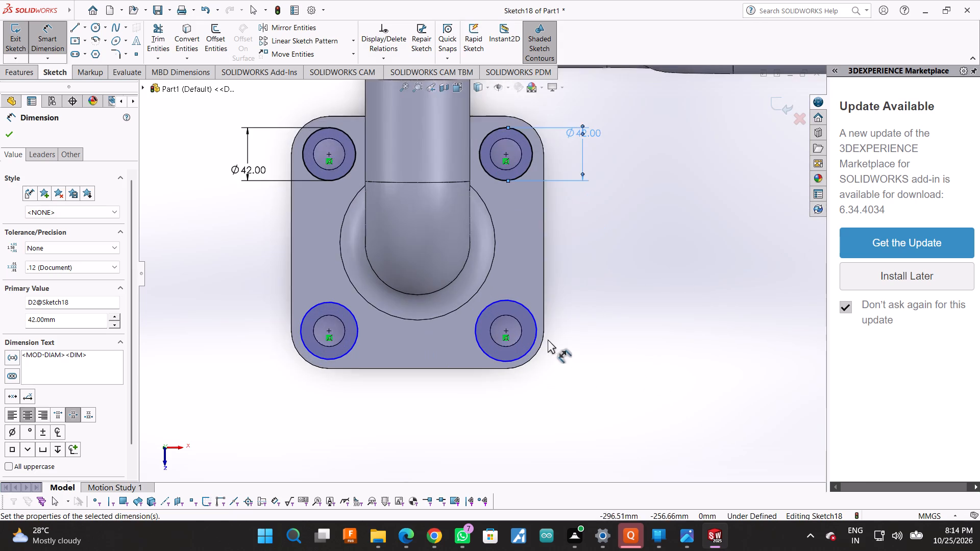
{"action": "scroll", "coordinate": [548, 339], "scroll_direction": "down", "scroll_amount": 1}
{"action": "left_click", "coordinate": [505, 284]}
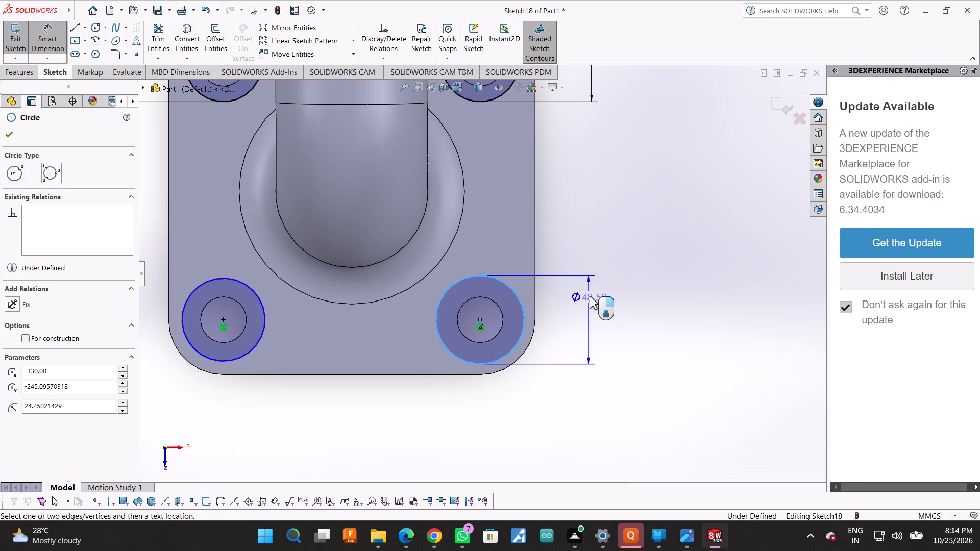
{"action": "left_click", "coordinate": [591, 293]}
{"action": "type", "text": "42"}
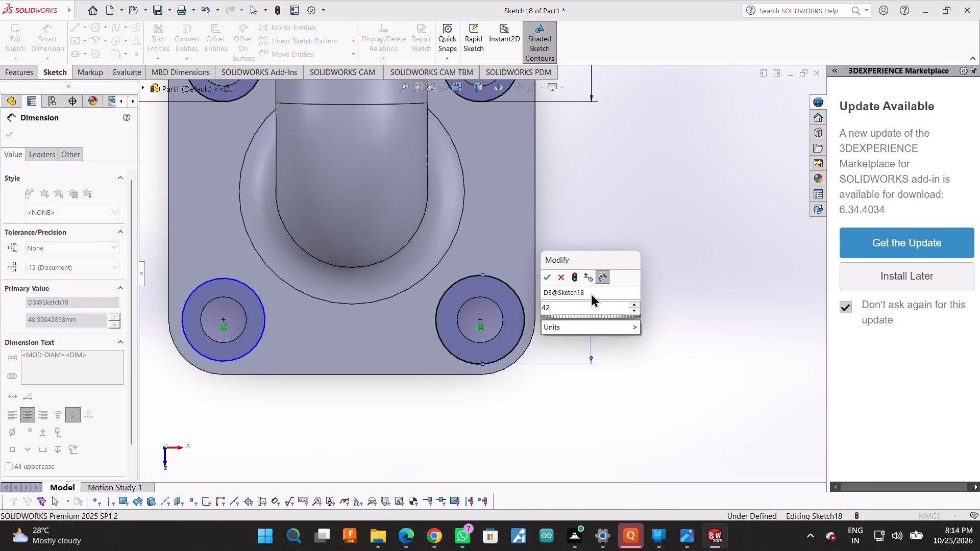
{"action": "key", "text": "Return"}
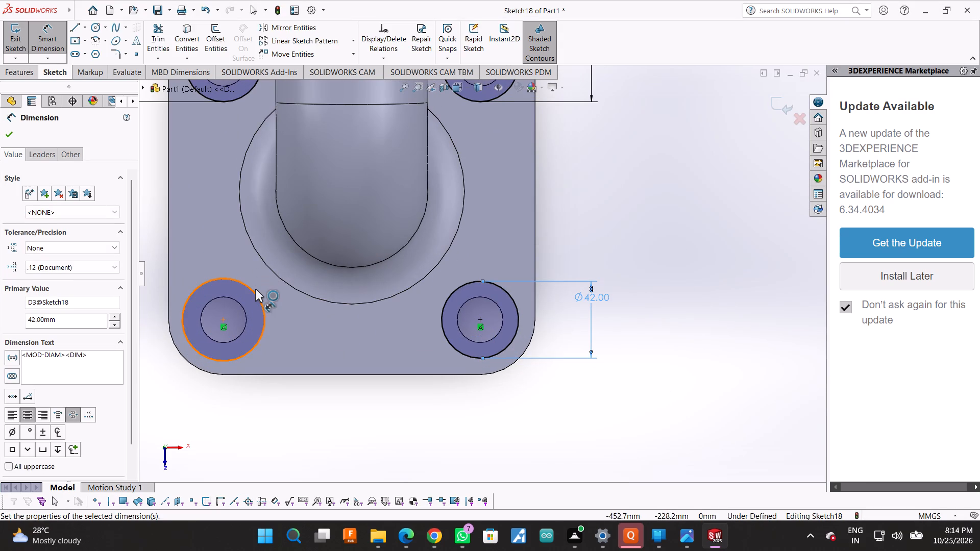
{"action": "left_click", "coordinate": [255, 289]}
{"action": "left_click", "coordinate": [247, 413]}
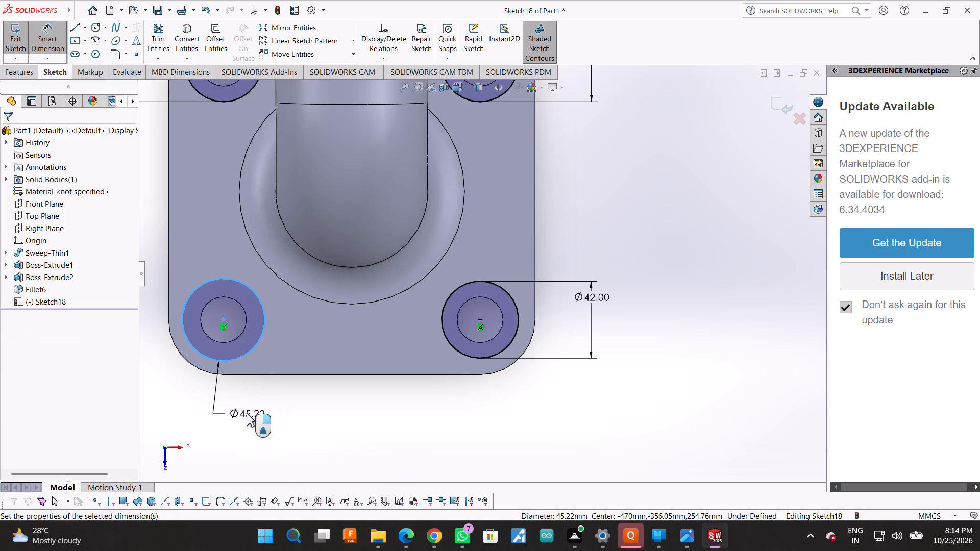
{"action": "type", "text": "42"}
{"action": "key", "text": "Return"}
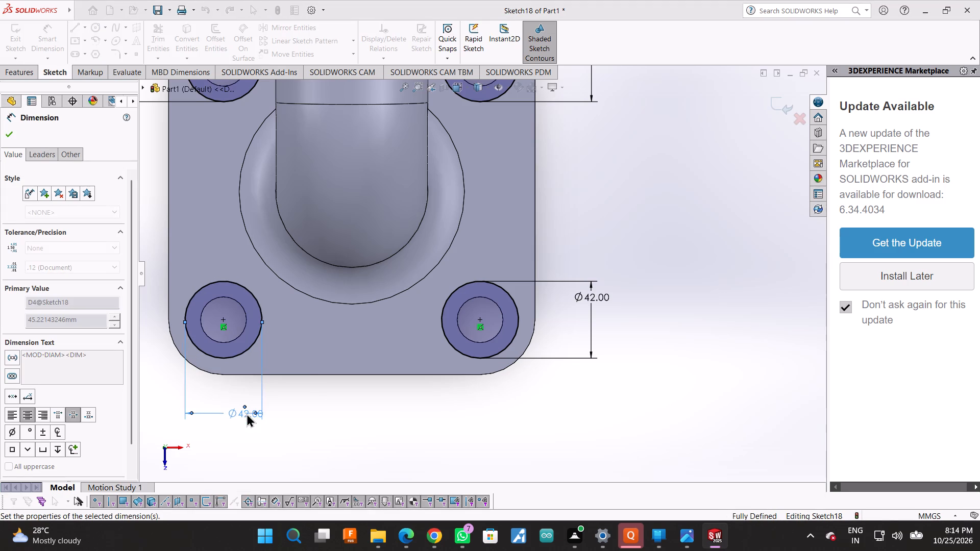
{"action": "scroll", "coordinate": [230, 184], "scroll_direction": "up", "scroll_amount": 2}
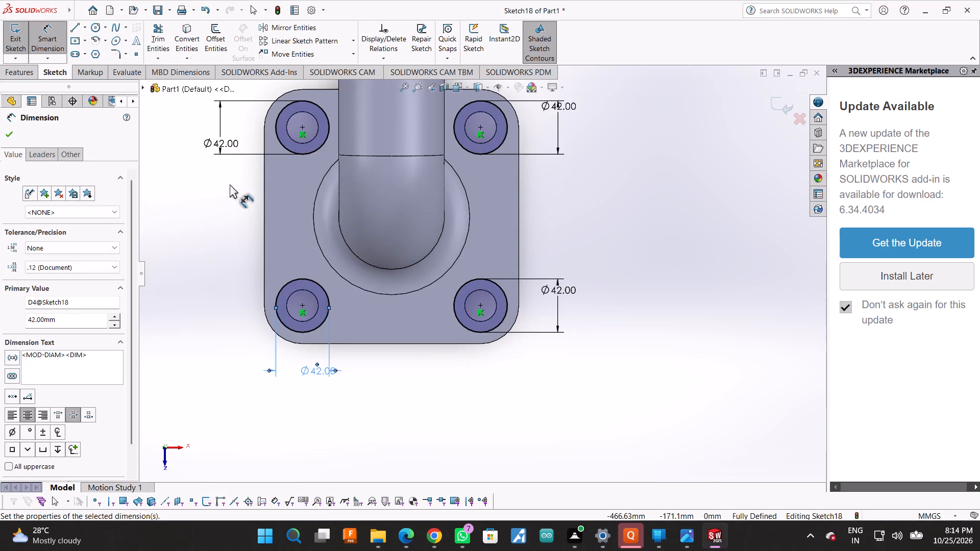
{"action": "scroll", "coordinate": [234, 130], "scroll_direction": "down", "scroll_amount": 1}
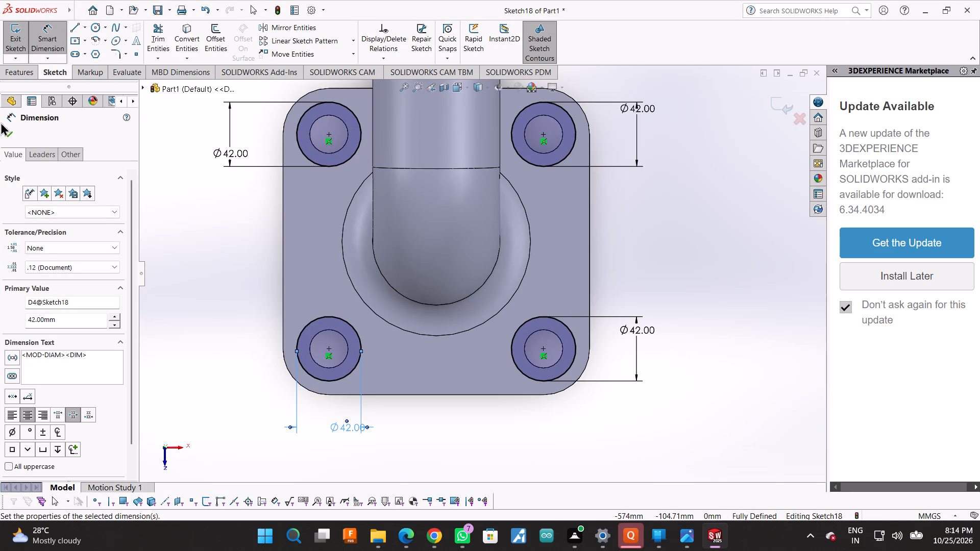
{"action": "left_click", "coordinate": [9, 127]}
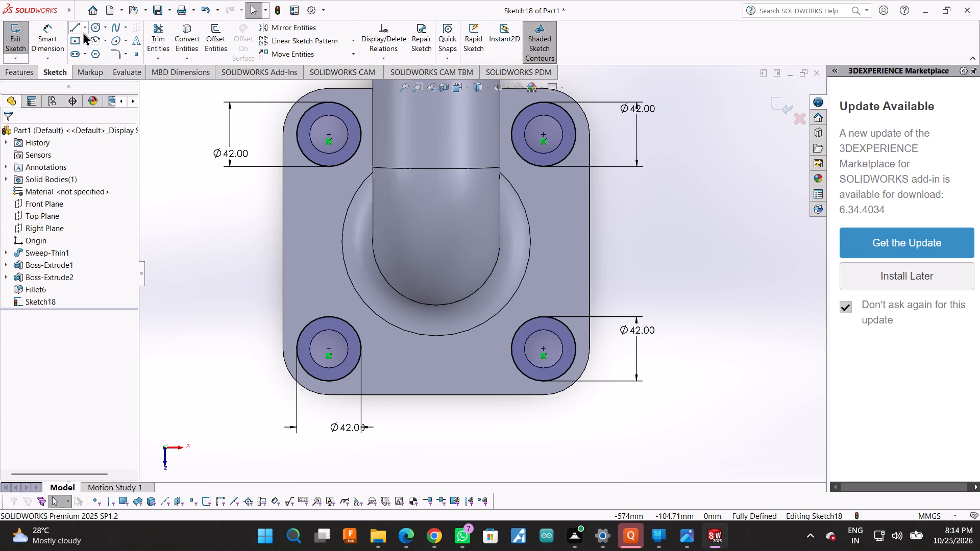
Convert the edges of the square flange's four bolt holes into circles in the sketch.
{"action": "left_click", "coordinate": [346, 139]}
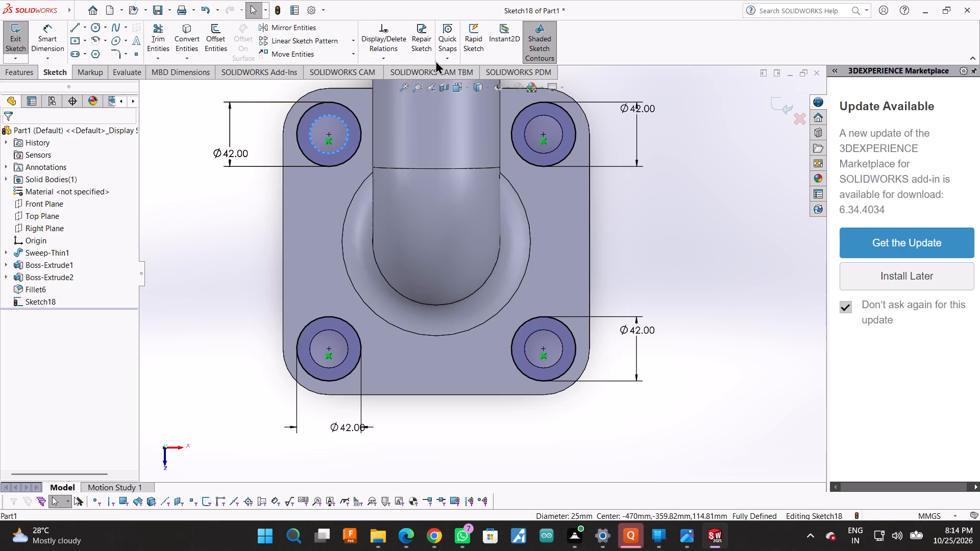
{"action": "left_click", "coordinate": [188, 30]}
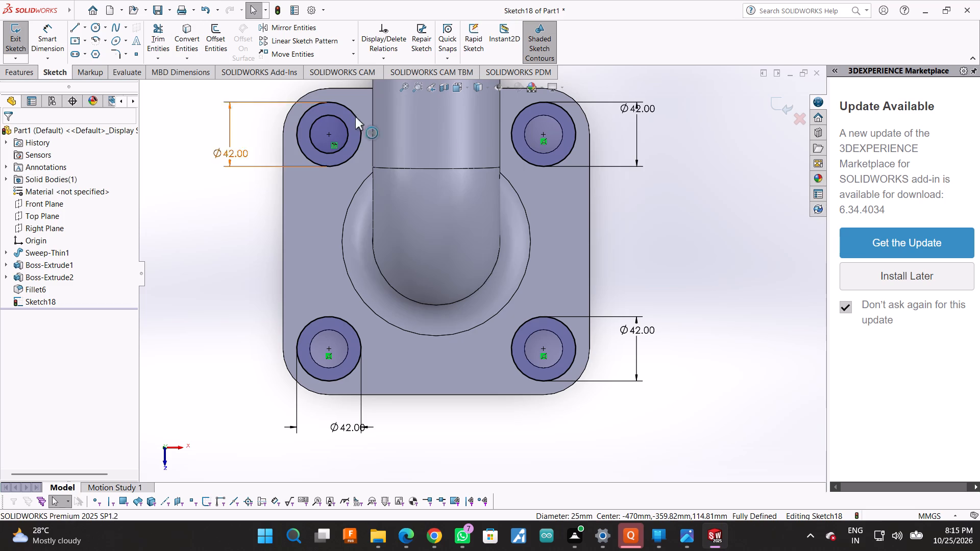
{"action": "left_click", "coordinate": [540, 154]}
{"action": "left_click", "coordinate": [187, 35]}
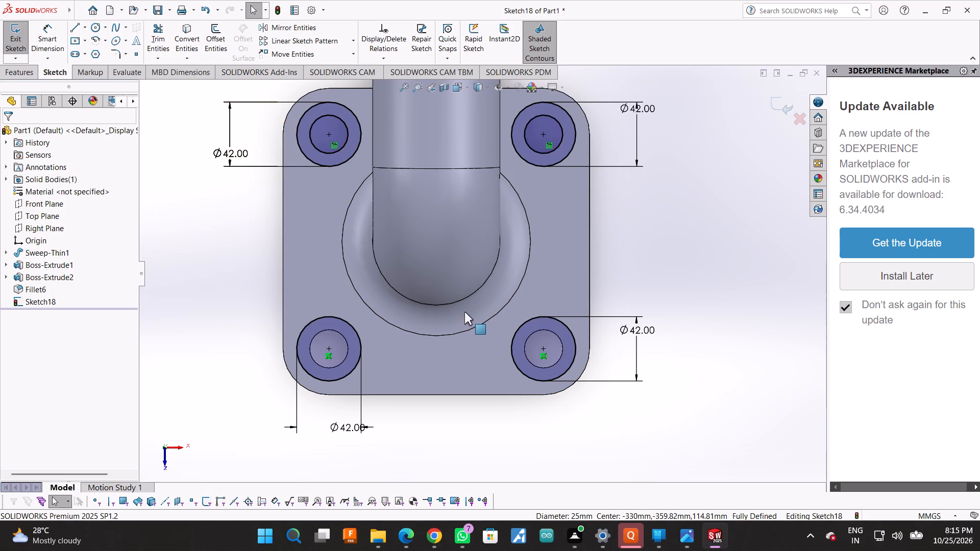
{"action": "left_click", "coordinate": [541, 329]}
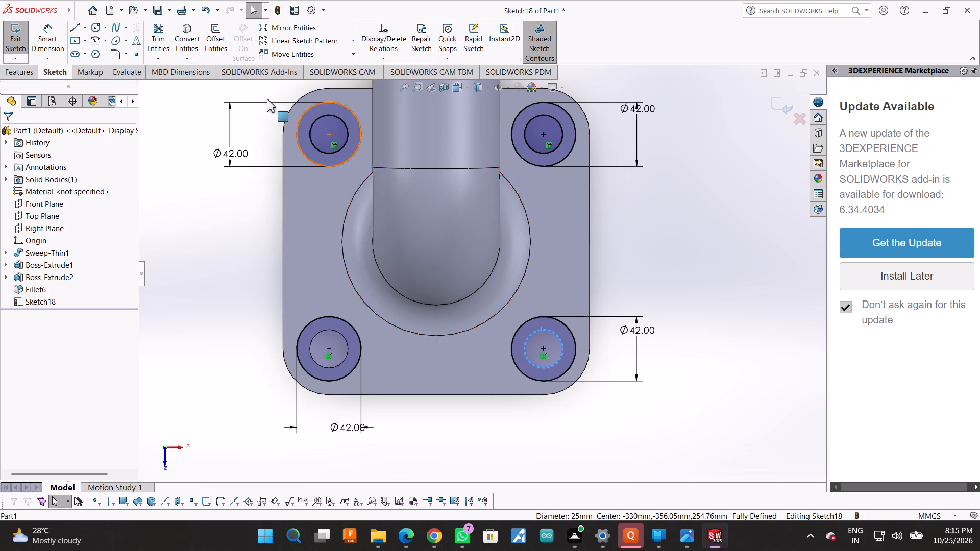
{"action": "left_click", "coordinate": [189, 34]}
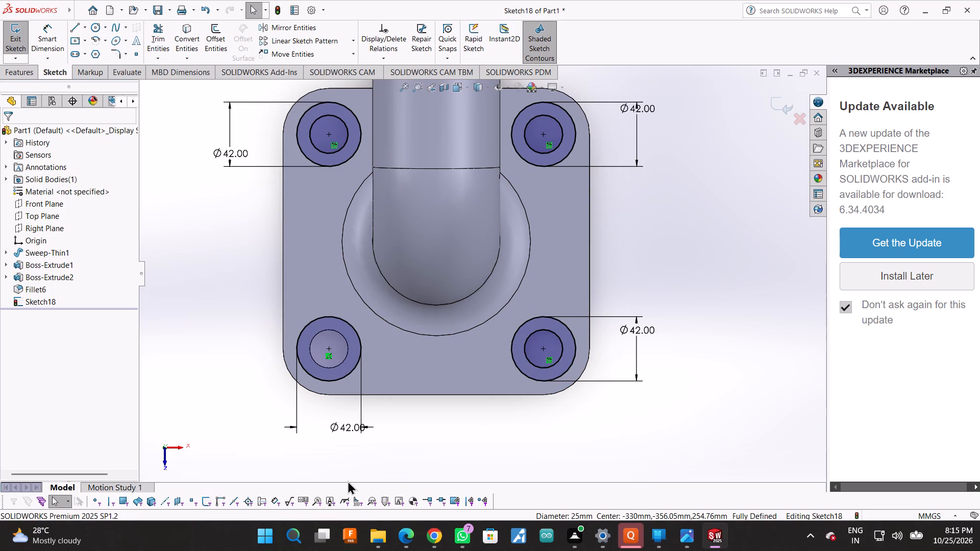
{"action": "left_click", "coordinate": [347, 349]}
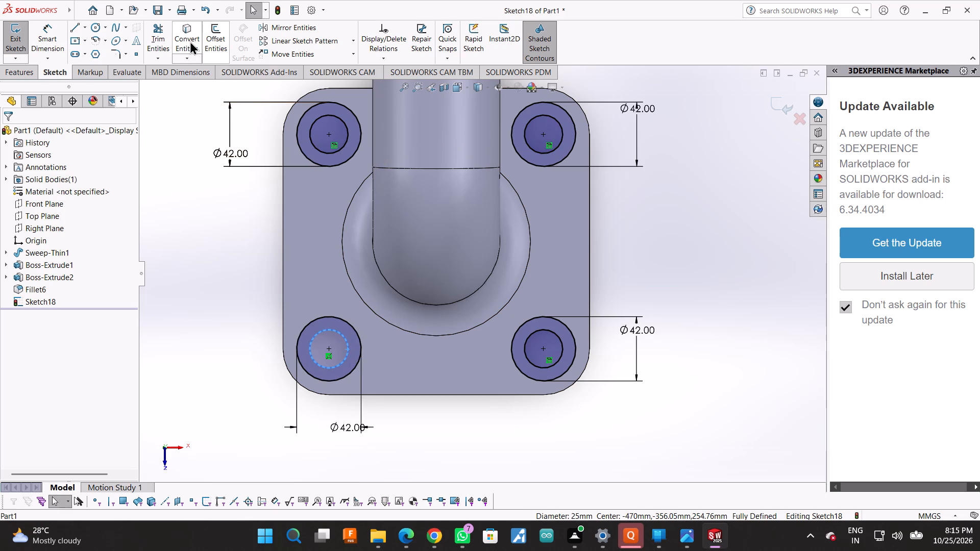
{"action": "left_click", "coordinate": [189, 33]}
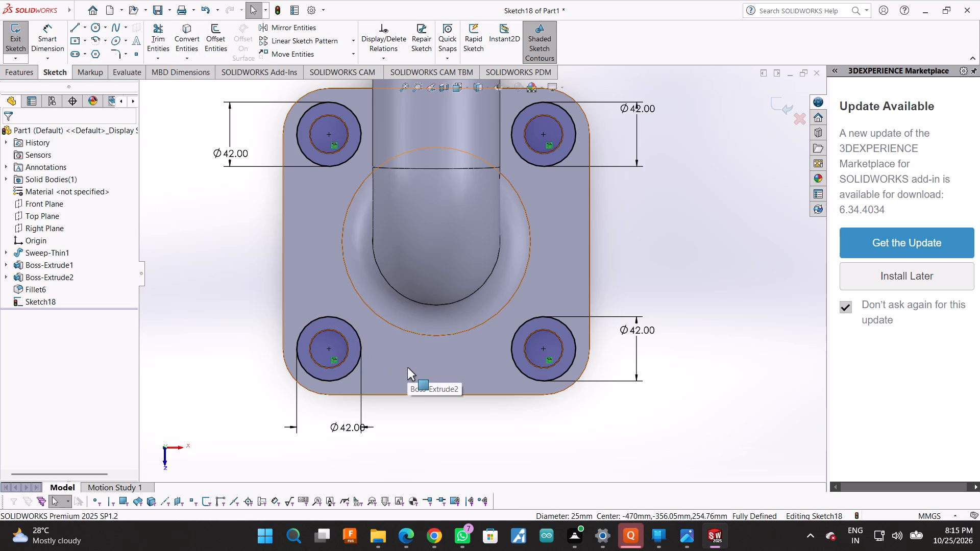
Extrude the ring profiles around the four bolt holes as a blind boss 1 mm deep, merged with the flange.
{"action": "scroll", "coordinate": [664, 328], "scroll_direction": "up", "scroll_amount": 2}
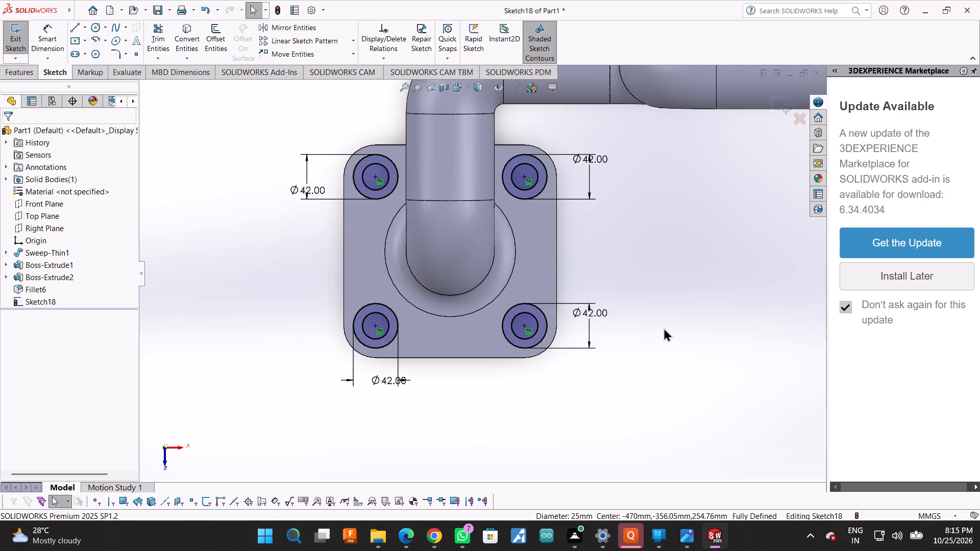
{"action": "middle_click_drag", "start_coordinate": [634, 321], "coordinate": [629, 321]}
{"action": "middle_click_drag", "start_coordinate": [628, 321], "coordinate": [621, 179]}
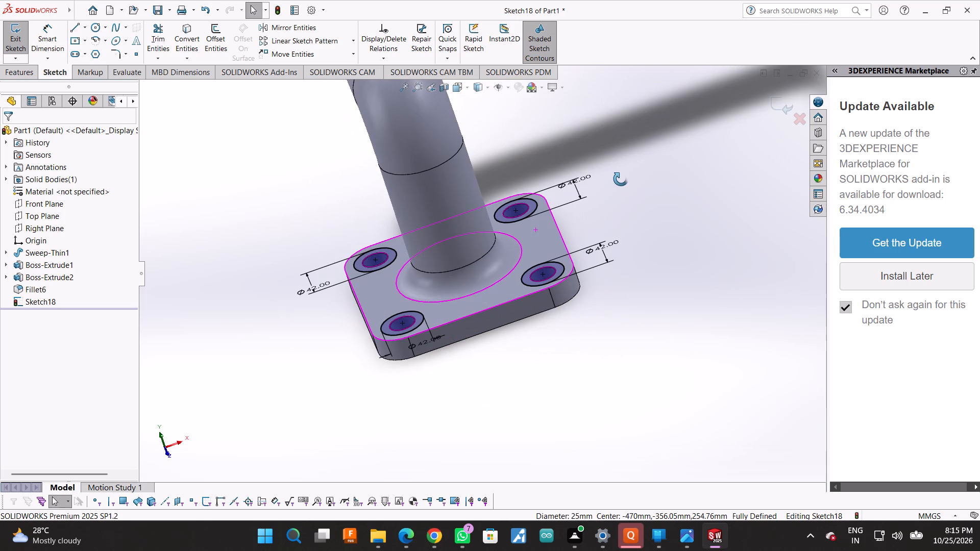
{"action": "middle_click_drag", "start_coordinate": [621, 179], "coordinate": [626, 189]}
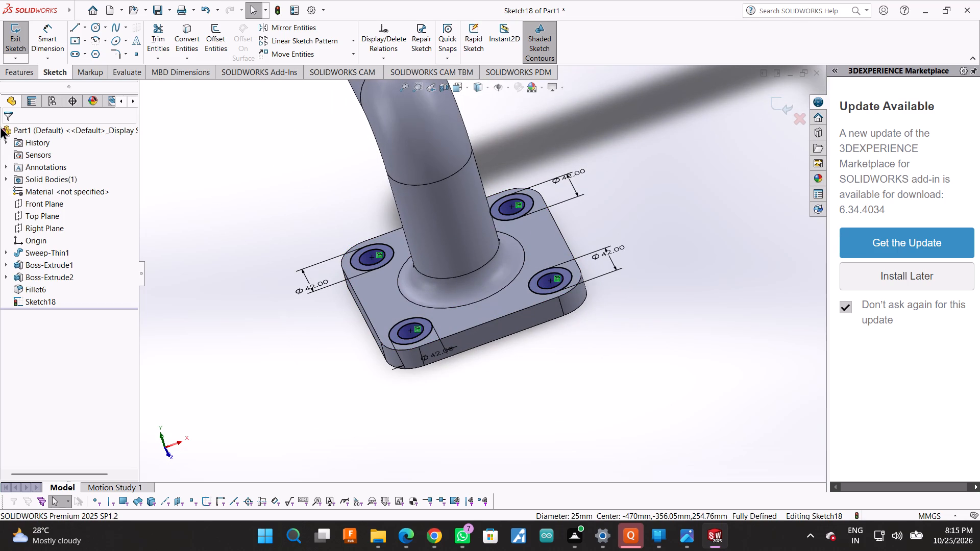
{"action": "left_click", "coordinate": [5, 66]}
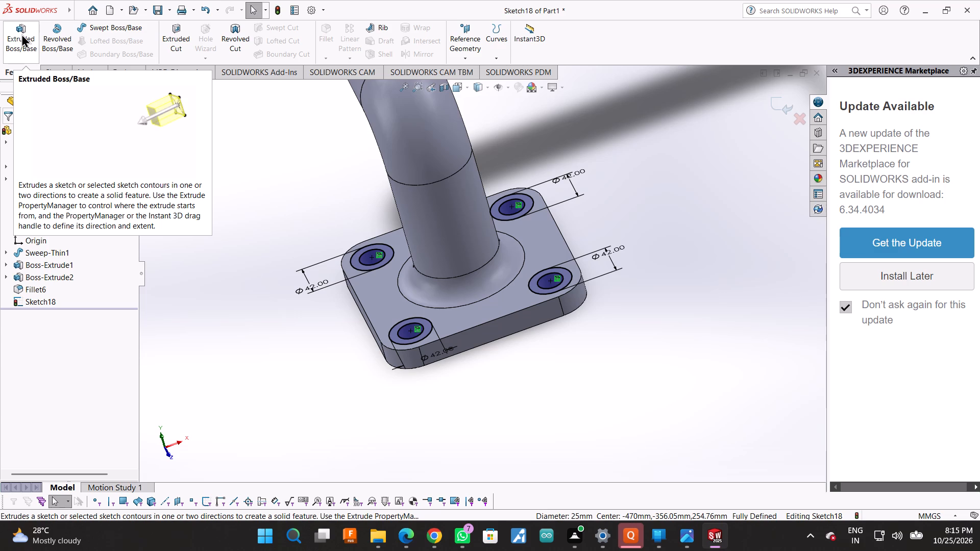
{"action": "left_click", "coordinate": [21, 34]}
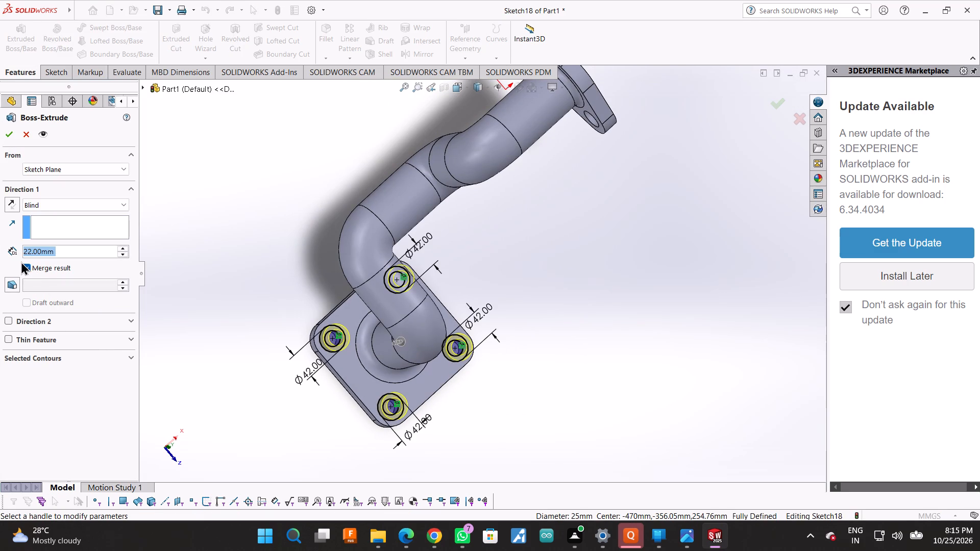
{"action": "key", "text": "1"}
{"action": "type", "text": "mm"}
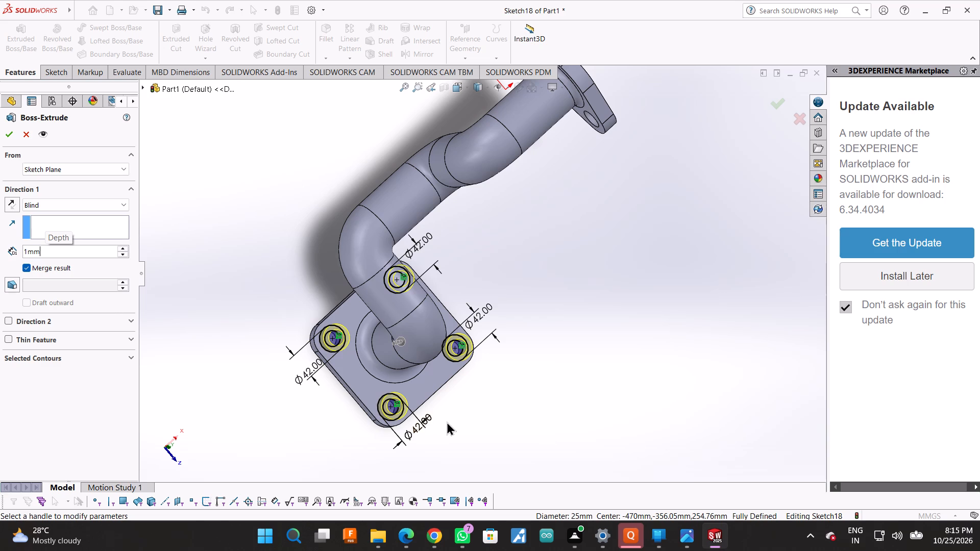
{"action": "middle_click_drag", "start_coordinate": [498, 390], "coordinate": [479, 247]}
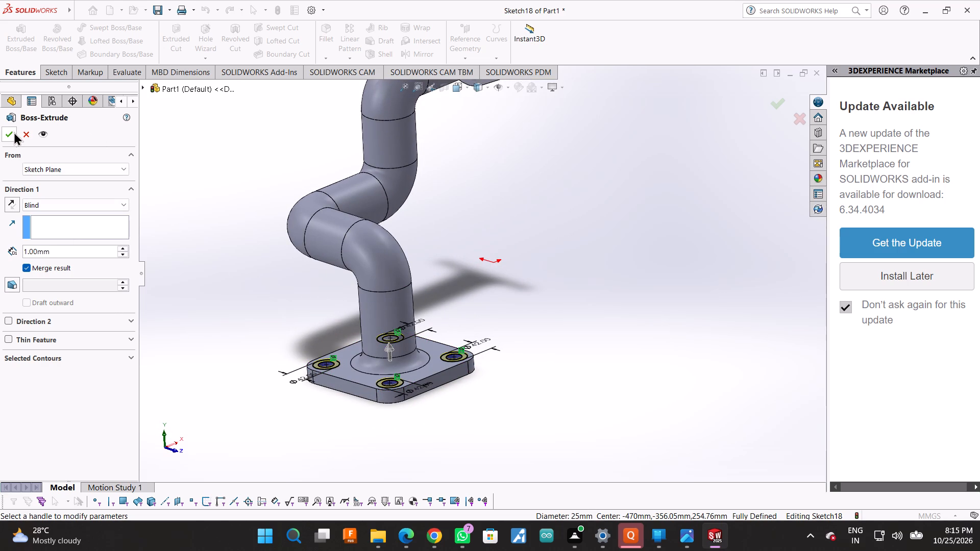
{"action": "left_click", "coordinate": [10, 134]}
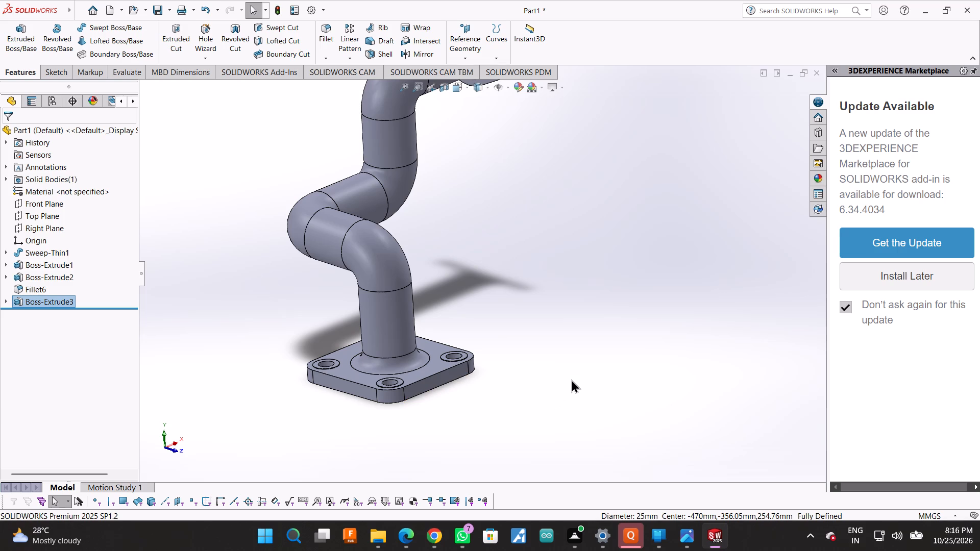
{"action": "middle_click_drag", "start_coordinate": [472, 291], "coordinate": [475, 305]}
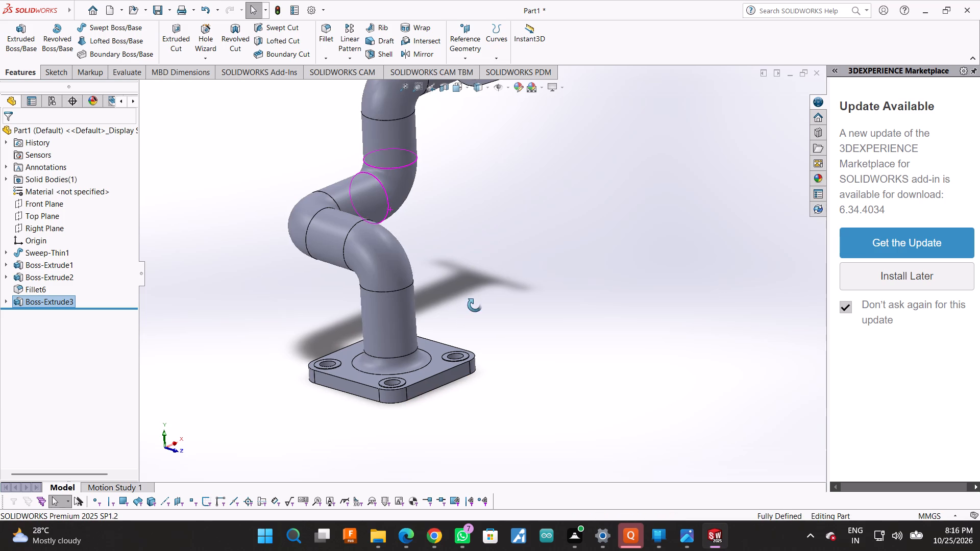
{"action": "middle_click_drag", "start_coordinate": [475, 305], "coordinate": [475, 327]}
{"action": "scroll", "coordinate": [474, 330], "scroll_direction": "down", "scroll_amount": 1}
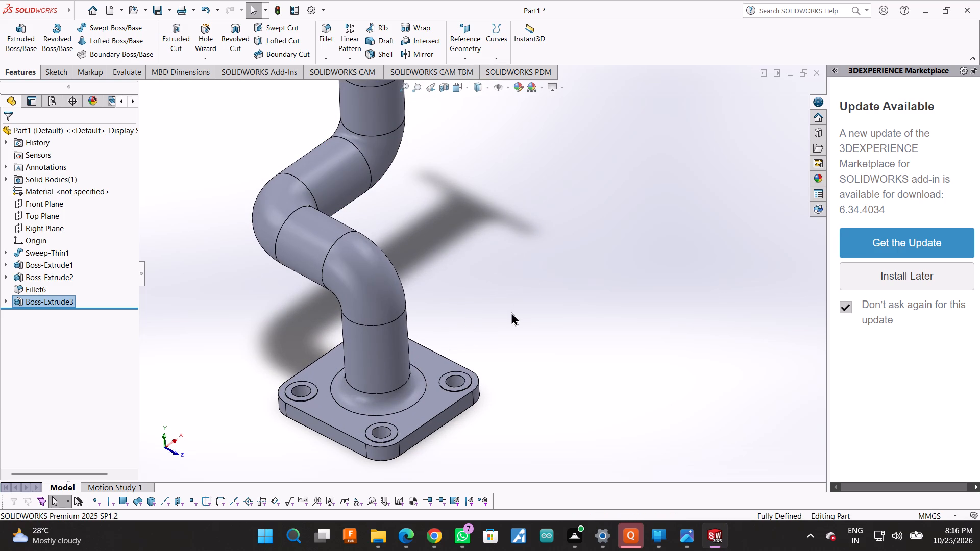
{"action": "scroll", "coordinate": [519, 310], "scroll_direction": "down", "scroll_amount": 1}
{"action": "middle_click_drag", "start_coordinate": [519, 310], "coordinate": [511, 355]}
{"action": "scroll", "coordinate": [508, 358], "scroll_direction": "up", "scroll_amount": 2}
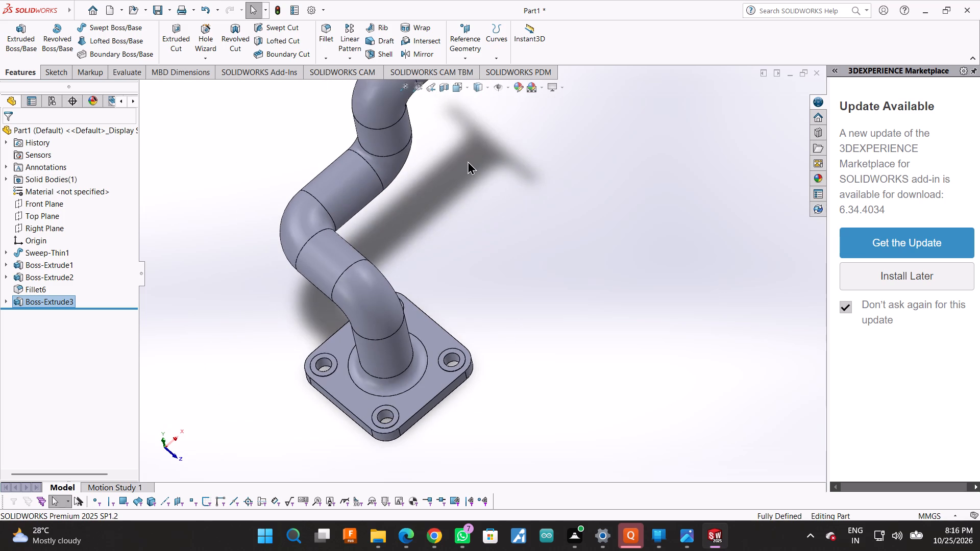
Examine the exhaust connector from several sides, including the raised rings on the square flange and the opposite end flange.
{"action": "middle_click_drag", "start_coordinate": [469, 161], "coordinate": [526, 229]}
{"action": "scroll", "coordinate": [511, 247], "scroll_direction": "up", "scroll_amount": 5}
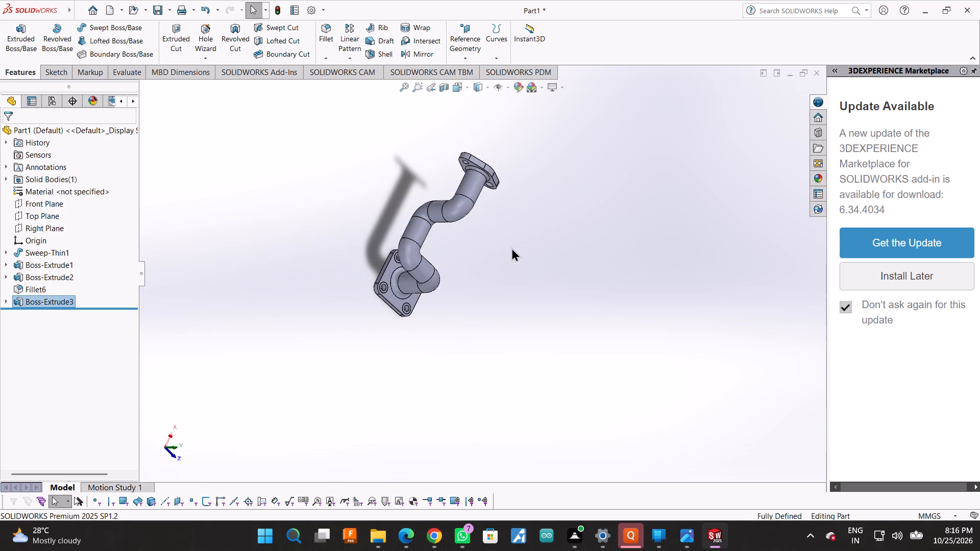
{"action": "middle_click_drag", "start_coordinate": [512, 247], "coordinate": [485, 169]}
{"action": "scroll", "coordinate": [481, 186], "scroll_direction": "up", "scroll_amount": 1}
{"action": "scroll", "coordinate": [489, 291], "scroll_direction": "down", "scroll_amount": 1}
{"action": "middle_click_drag", "start_coordinate": [485, 290], "coordinate": [471, 272]}
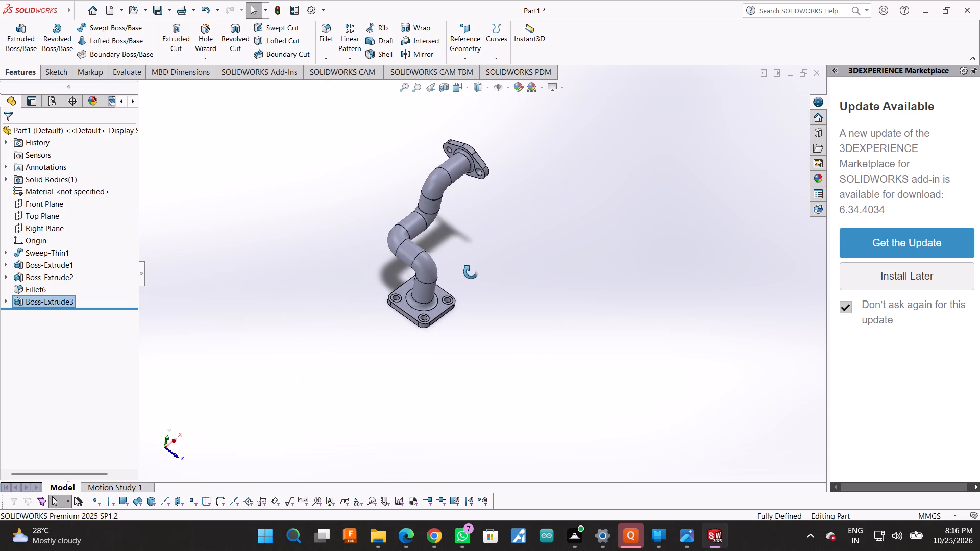
{"action": "middle_click_drag", "start_coordinate": [471, 272], "coordinate": [459, 260]}
{"action": "middle_click_drag", "start_coordinate": [455, 253], "coordinate": [435, 218]}
{"action": "middle_click", "coordinate": [431, 197]}
{"action": "middle_click", "coordinate": [449, 243]}
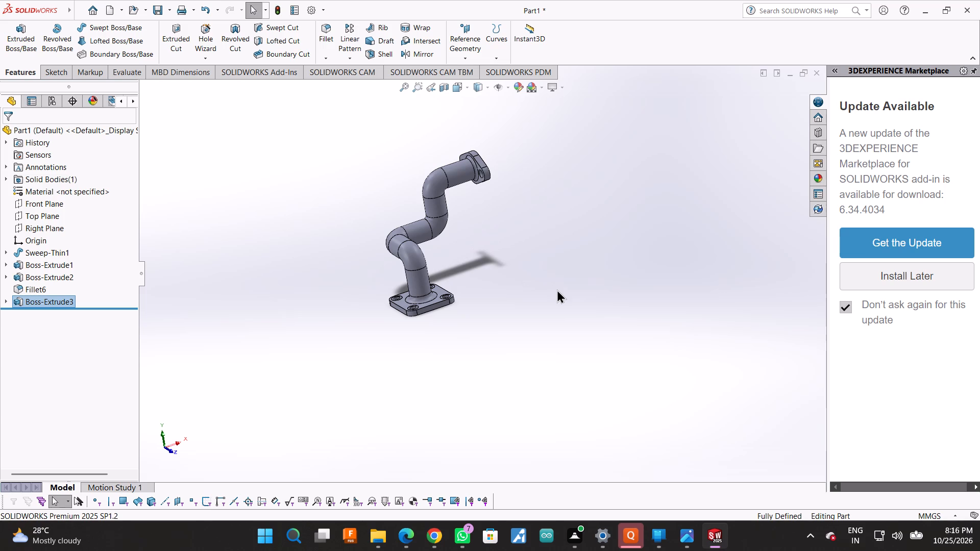
{"action": "middle_click_drag", "start_coordinate": [484, 261], "coordinate": [418, 337]}
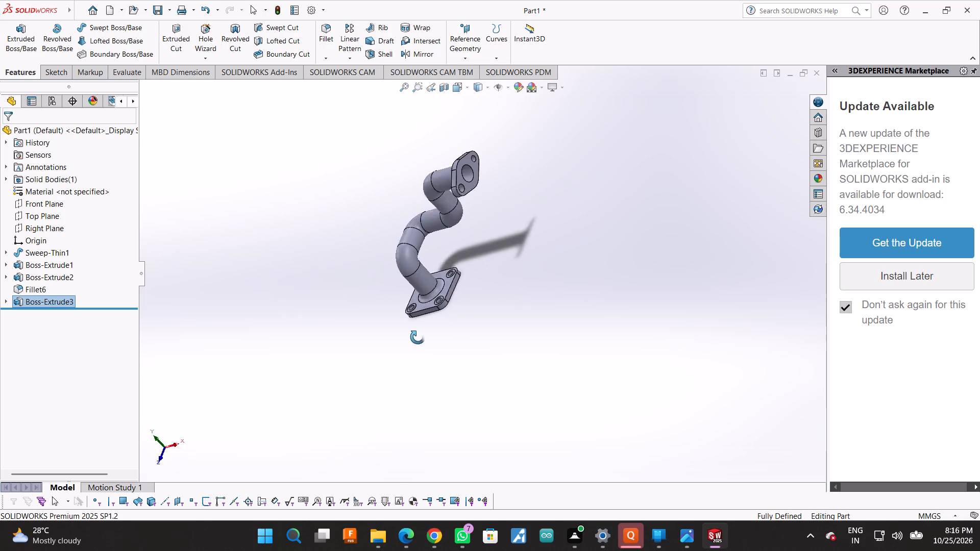
{"action": "middle_click_drag", "start_coordinate": [418, 337], "coordinate": [524, 264]}
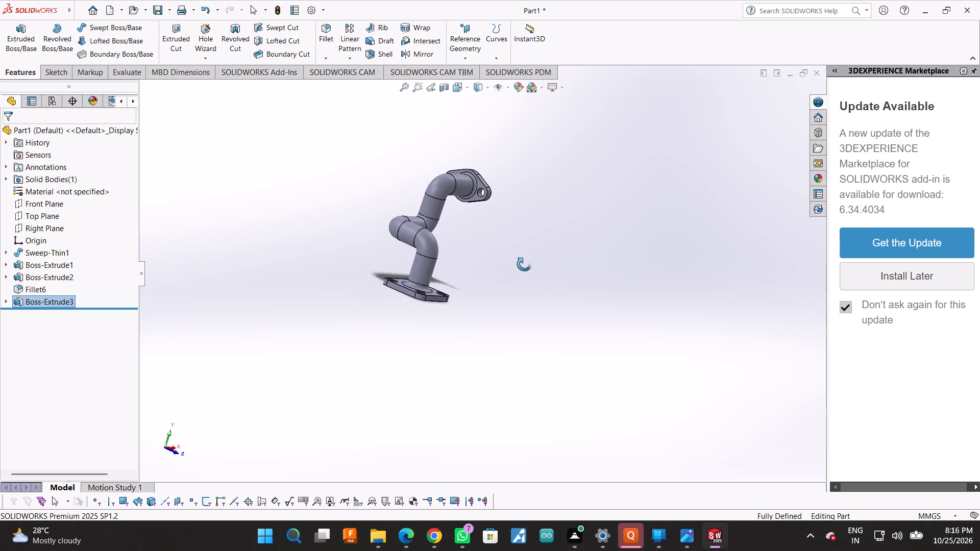
{"action": "middle_click_drag", "start_coordinate": [524, 264], "coordinate": [437, 287]}
{"action": "scroll", "coordinate": [424, 267], "scroll_direction": "down", "scroll_amount": 4}
{"action": "scroll", "coordinate": [476, 308], "scroll_direction": "up", "scroll_amount": 1}
{"action": "scroll", "coordinate": [454, 263], "scroll_direction": "up", "scroll_amount": 1}
{"action": "middle_click_drag", "start_coordinate": [454, 262], "coordinate": [471, 306]}
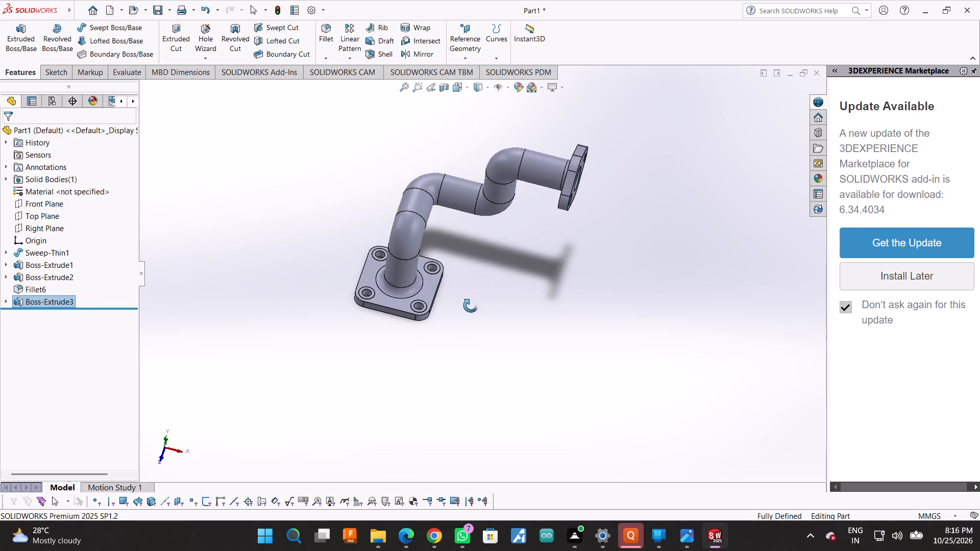
{"action": "middle_click_drag", "start_coordinate": [471, 306], "coordinate": [470, 320]}
{"action": "scroll", "coordinate": [440, 263], "scroll_direction": "down", "scroll_amount": 3}
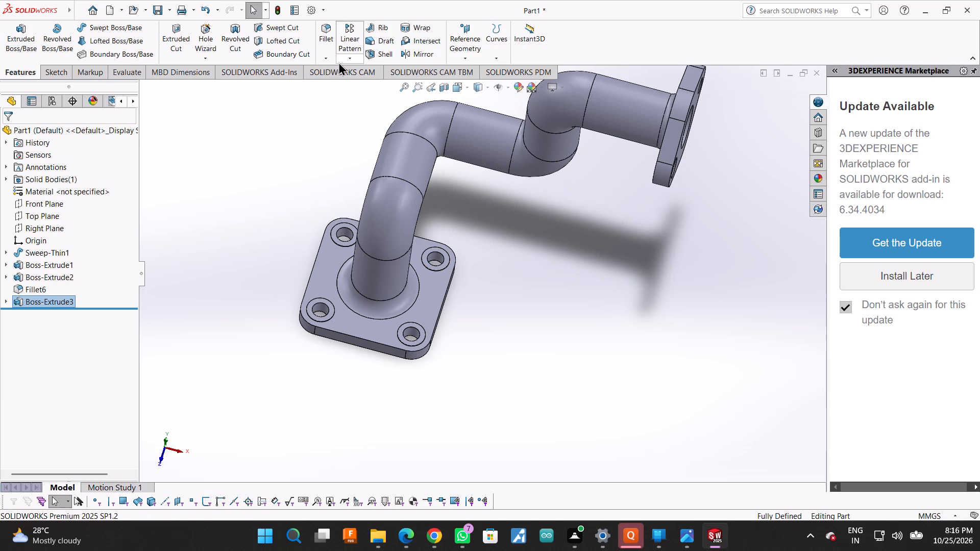
Start a symmetric 1 mm fillet on the outer base edge of one raised bolt-hole ring on the square flange.
{"action": "left_click", "coordinate": [325, 30]}
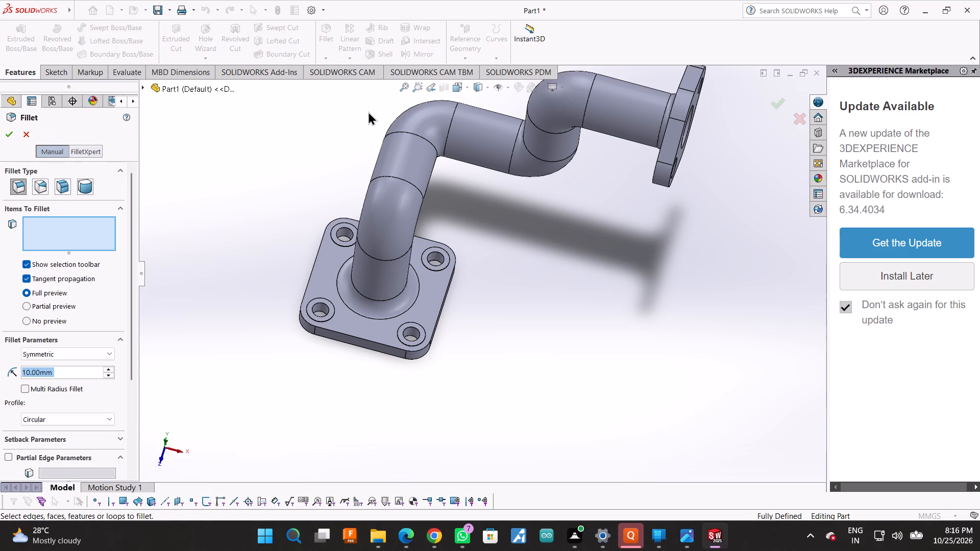
{"action": "scroll", "coordinate": [374, 246], "scroll_direction": "down", "scroll_amount": 5}
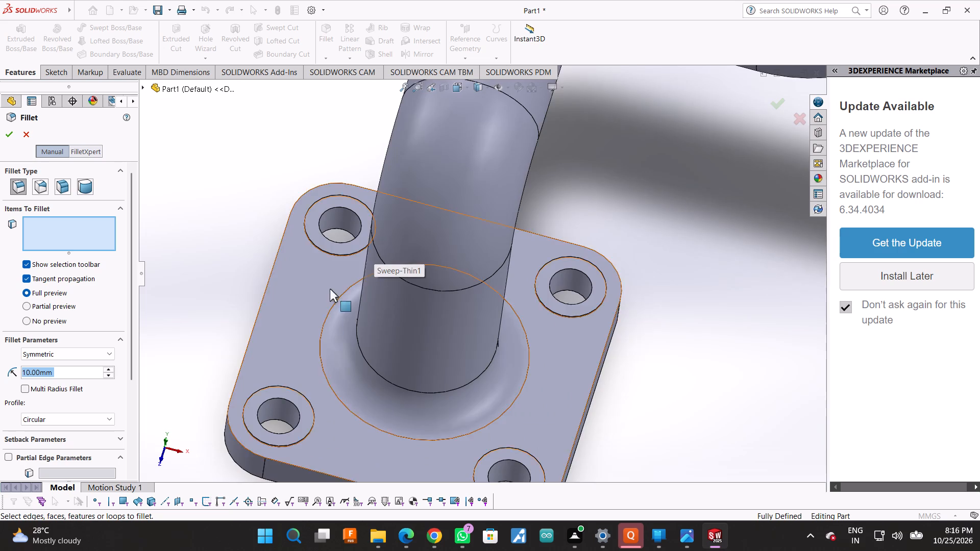
{"action": "scroll", "coordinate": [341, 272], "scroll_direction": "down", "scroll_amount": 4}
{"action": "middle_click_drag", "start_coordinate": [210, 162], "coordinate": [210, 124]}
{"action": "scroll", "coordinate": [210, 162], "scroll_direction": "down", "scroll_amount": 1}
{"action": "scroll", "coordinate": [363, 189], "scroll_direction": "up", "scroll_amount": 2}
{"action": "scroll", "coordinate": [404, 303], "scroll_direction": "up", "scroll_amount": 2}
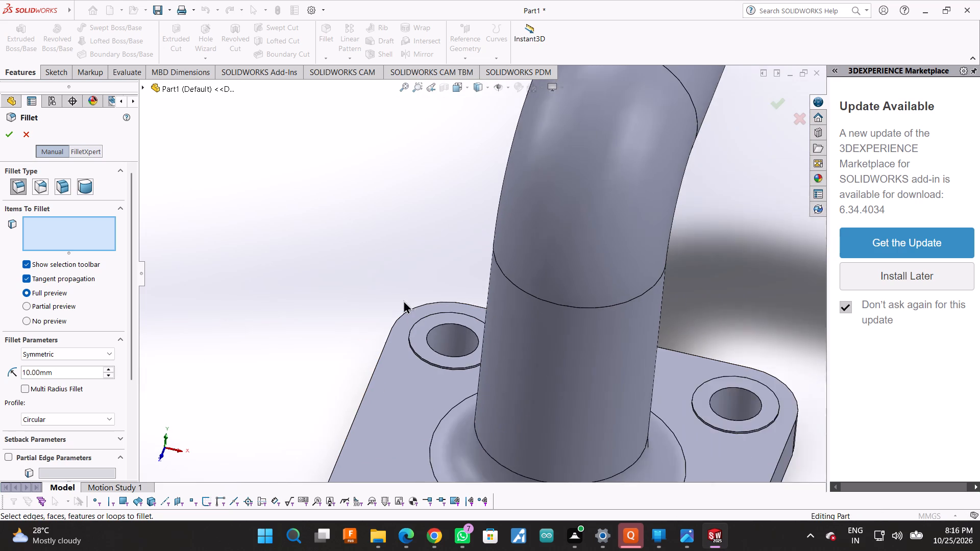
{"action": "scroll", "coordinate": [414, 365], "scroll_direction": "down", "scroll_amount": 2}
{"action": "scroll", "coordinate": [300, 254], "scroll_direction": "up", "scroll_amount": 1}
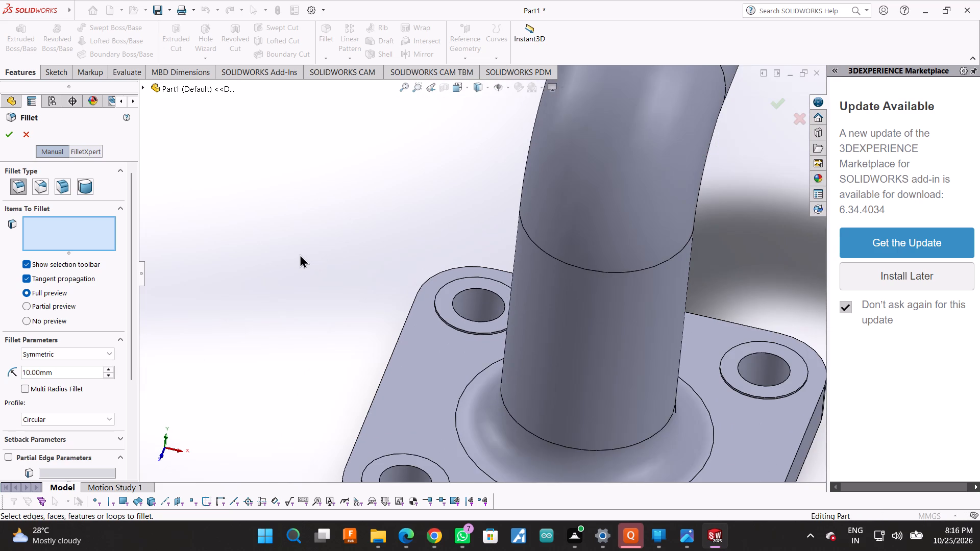
{"action": "scroll", "coordinate": [300, 254], "scroll_direction": "up", "scroll_amount": 1}
{"action": "middle_click", "coordinate": [253, 228]}
{"action": "scroll", "coordinate": [562, 295], "scroll_direction": "down", "scroll_amount": 5}
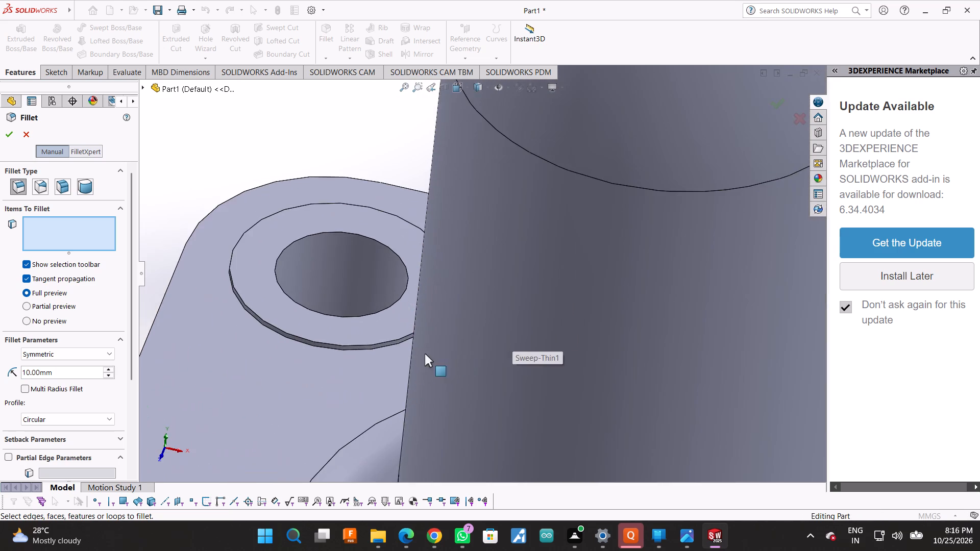
{"action": "scroll", "coordinate": [408, 359], "scroll_direction": "down", "scroll_amount": 4}
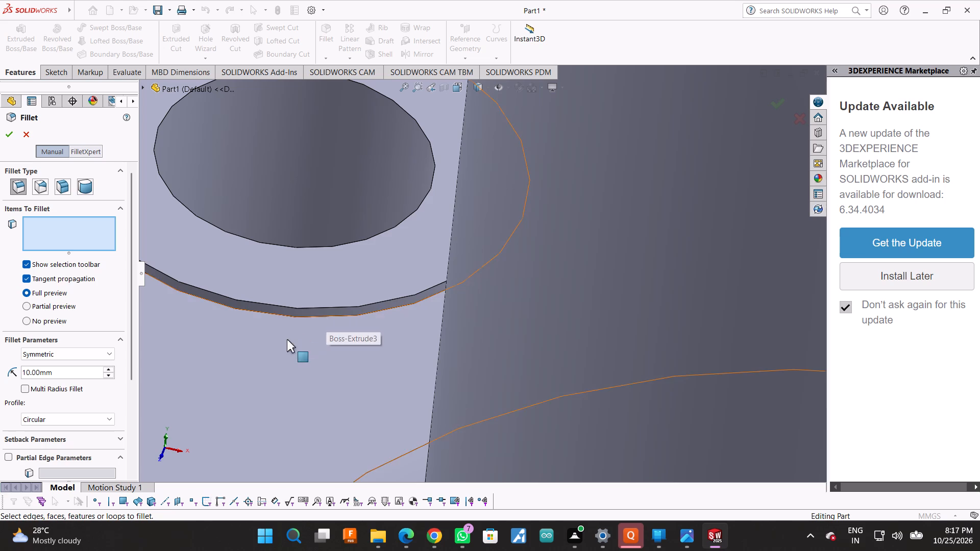
{"action": "scroll", "coordinate": [288, 317], "scroll_direction": "down", "scroll_amount": 3}
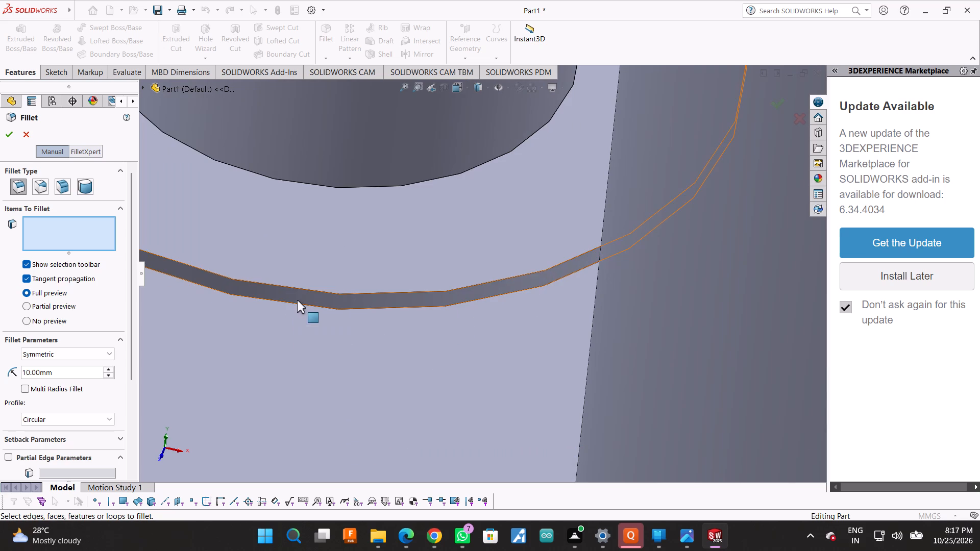
{"action": "left_click", "coordinate": [297, 304]}
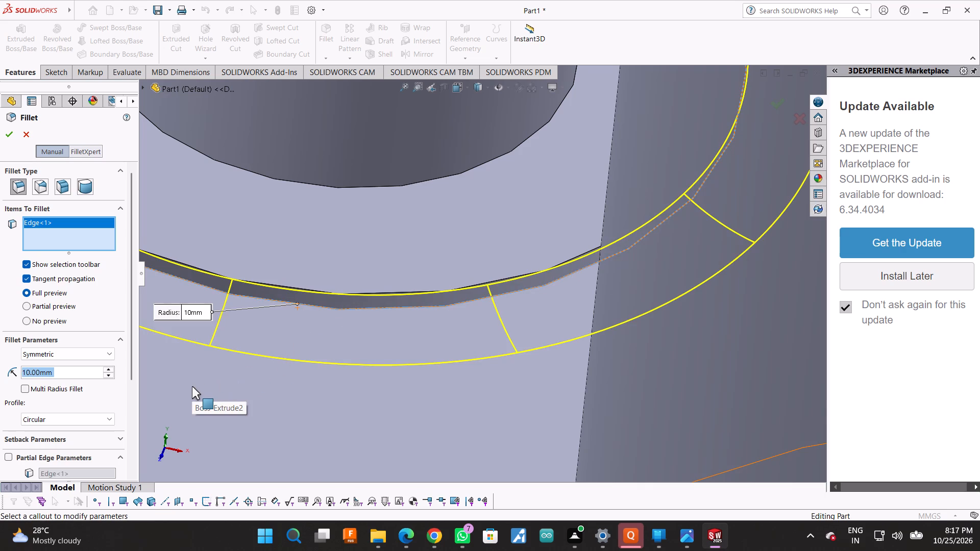
{"action": "key", "text": "1"}
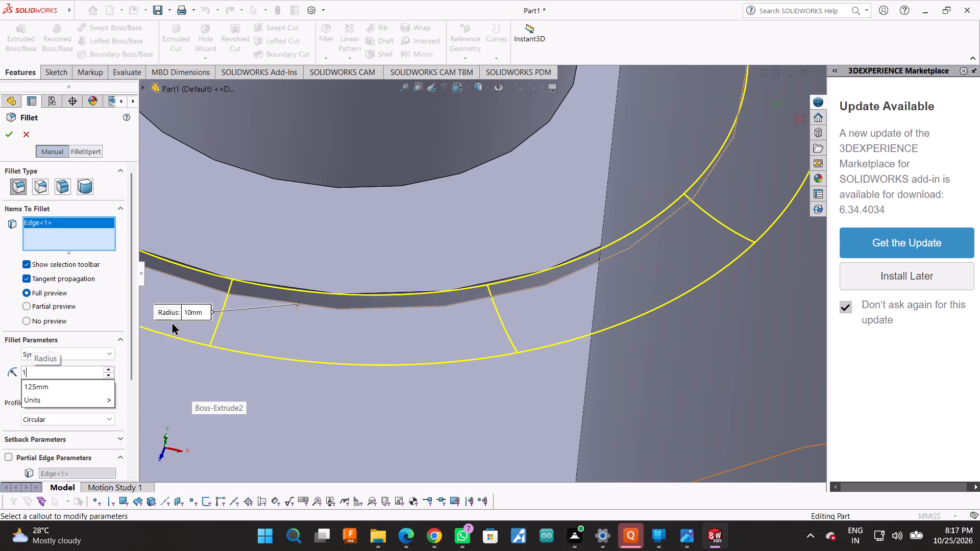
{"action": "type", "text": "mm"}
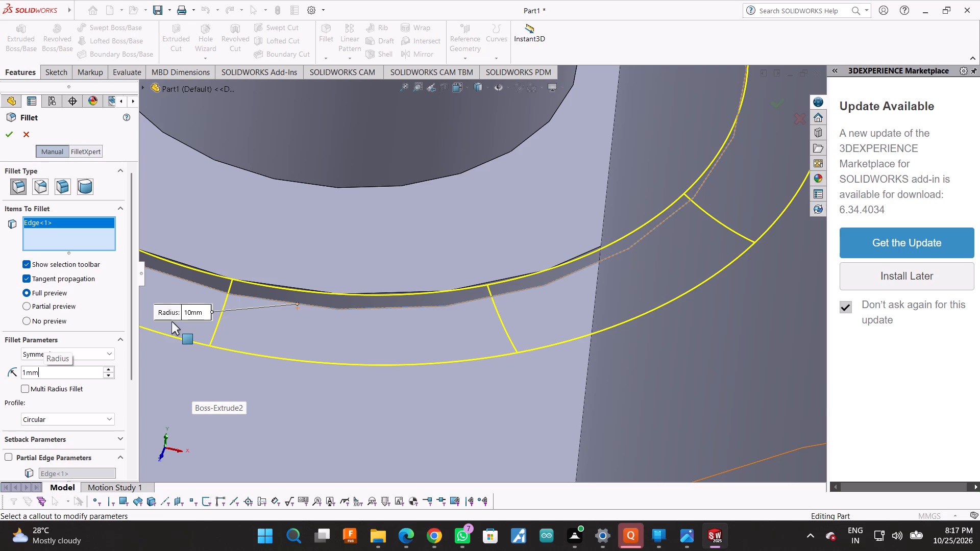
Add the outer base edges of the other three bolt-hole rings to the 1 mm fillet and complete it.
{"action": "scroll", "coordinate": [223, 214], "scroll_direction": "up", "scroll_amount": 9}
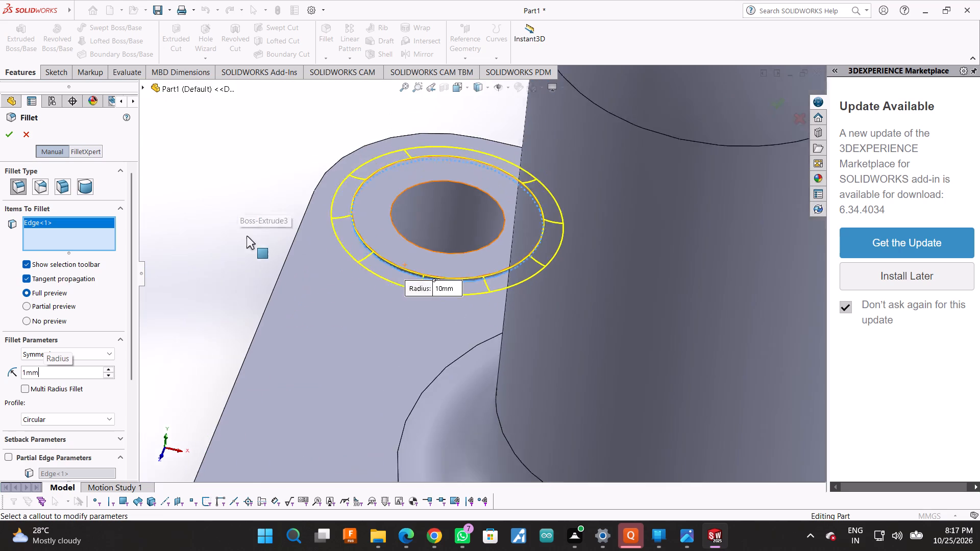
{"action": "scroll", "coordinate": [247, 236], "scroll_direction": "up", "scroll_amount": 5}
{"action": "scroll", "coordinate": [306, 376], "scroll_direction": "down", "scroll_amount": 8}
{"action": "scroll", "coordinate": [490, 365], "scroll_direction": "down", "scroll_amount": 2}
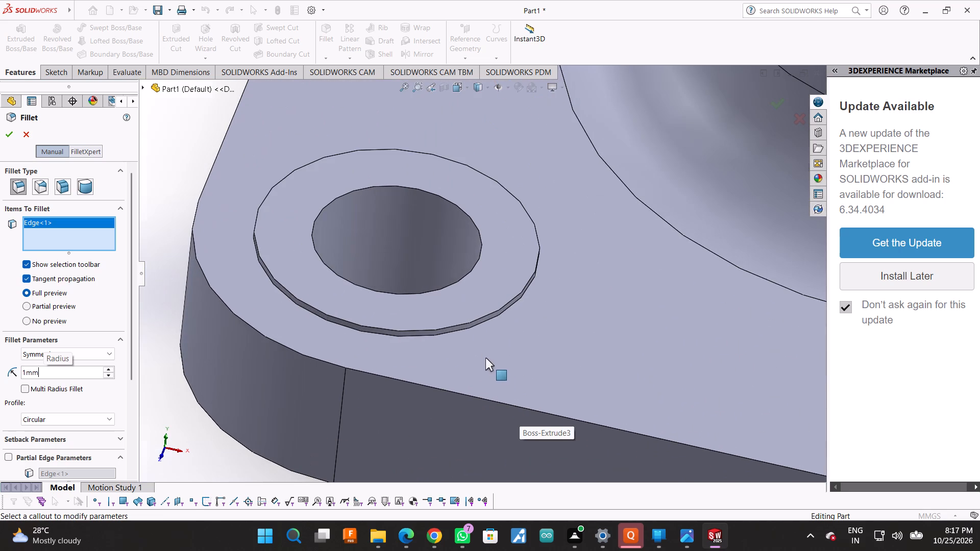
{"action": "left_click", "coordinate": [449, 332]}
{"action": "scroll", "coordinate": [248, 315], "scroll_direction": "up", "scroll_amount": 8}
{"action": "scroll", "coordinate": [725, 331], "scroll_direction": "down", "scroll_amount": 8}
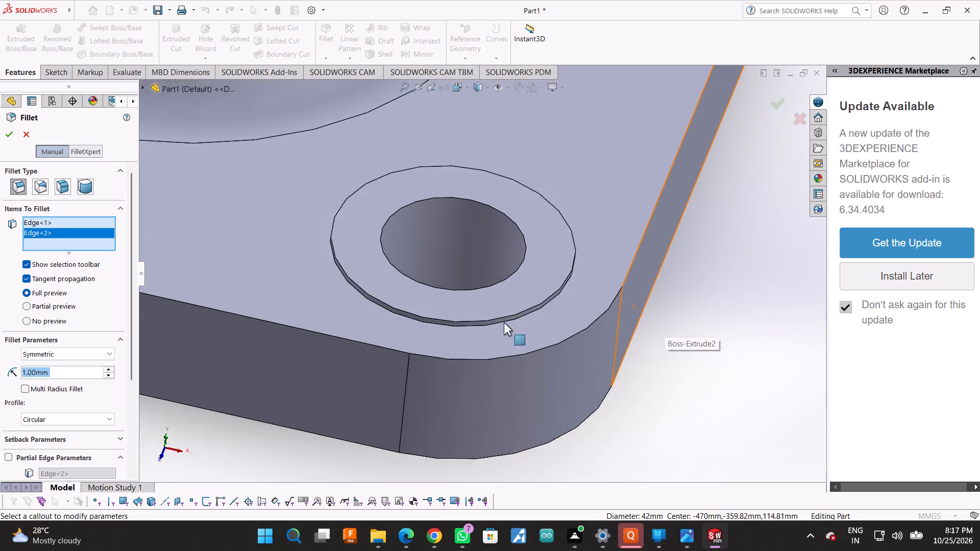
{"action": "scroll", "coordinate": [504, 322], "scroll_direction": "down", "scroll_amount": 2}
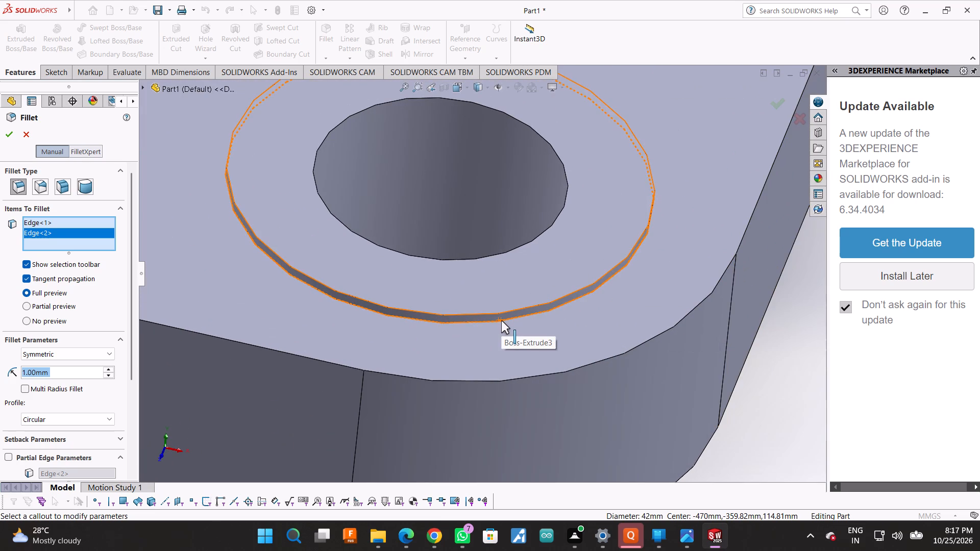
{"action": "left_click", "coordinate": [528, 316]}
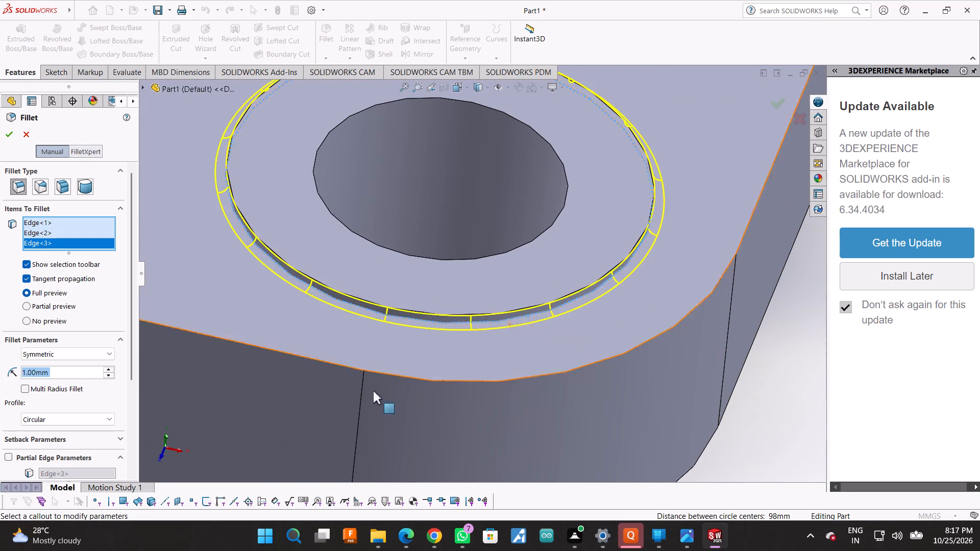
{"action": "scroll", "coordinate": [326, 418], "scroll_direction": "up", "scroll_amount": 13}
{"action": "scroll", "coordinate": [411, 243], "scroll_direction": "down", "scroll_amount": 3}
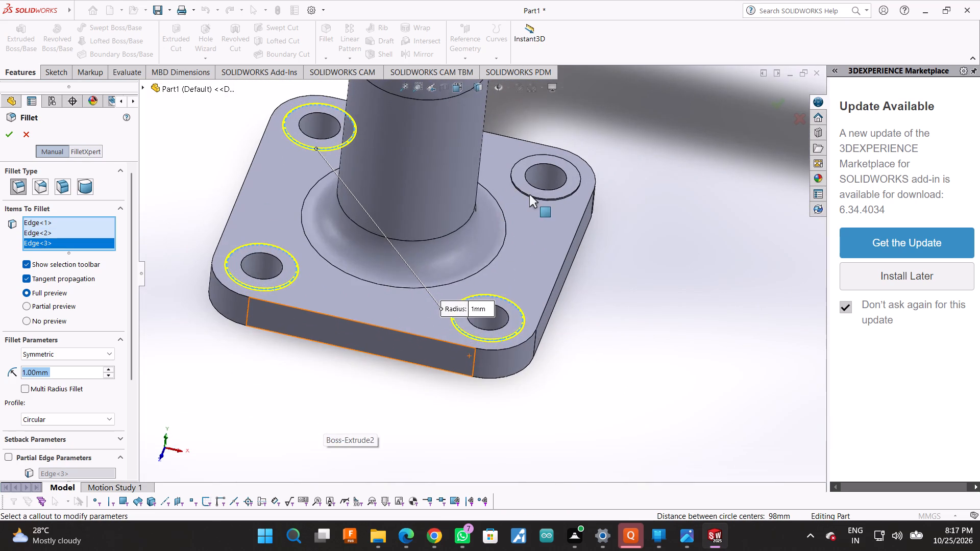
{"action": "scroll", "coordinate": [530, 195], "scroll_direction": "down", "scroll_amount": 6}
{"action": "scroll", "coordinate": [549, 246], "scroll_direction": "down", "scroll_amount": 7}
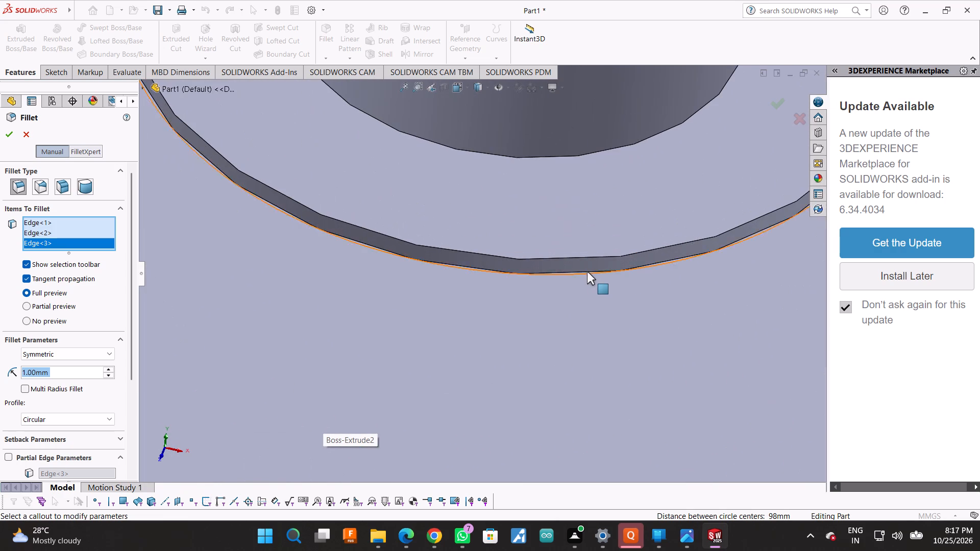
{"action": "left_click", "coordinate": [589, 275]}
{"action": "scroll", "coordinate": [551, 275], "scroll_direction": "up", "scroll_amount": 6}
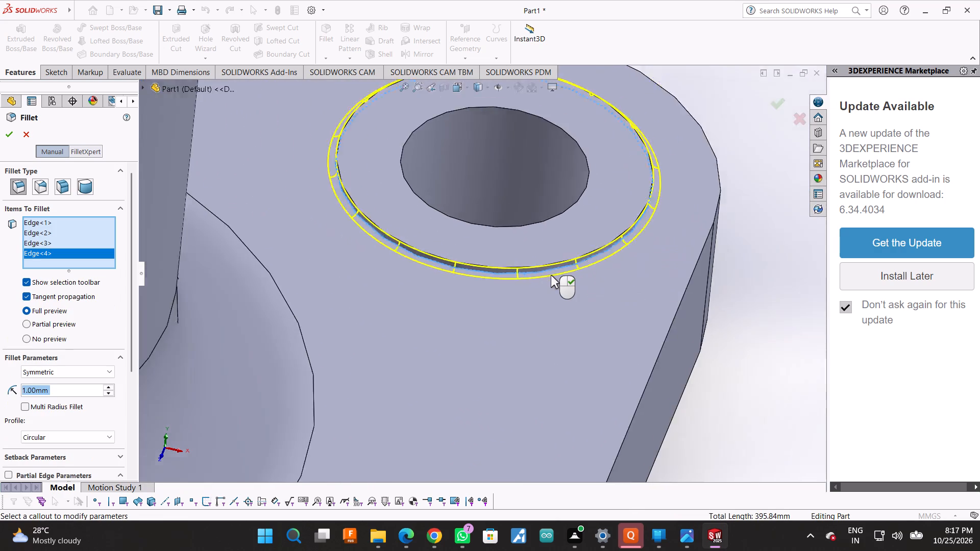
{"action": "scroll", "coordinate": [551, 275], "scroll_direction": "up", "scroll_amount": 10}
{"action": "scroll", "coordinate": [312, 386], "scroll_direction": "down", "scroll_amount": 1}
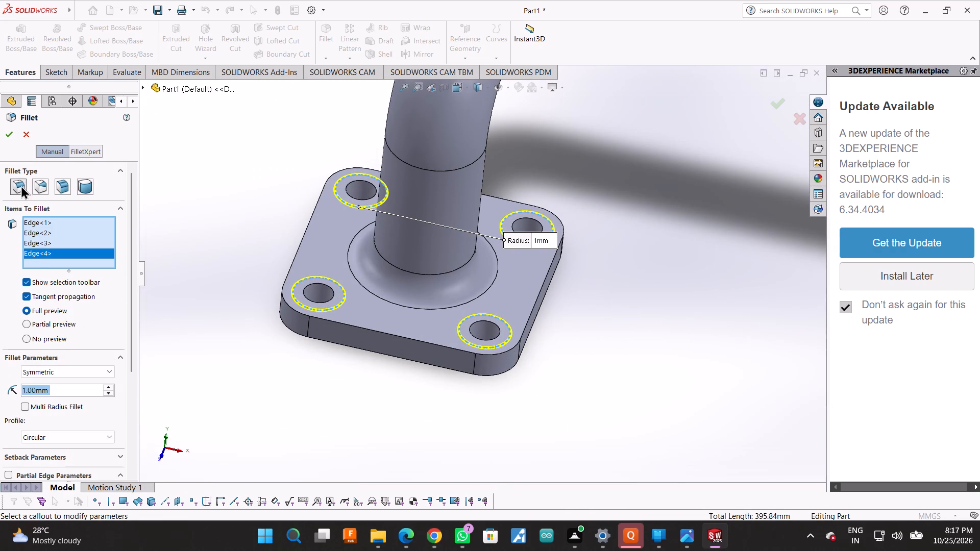
{"action": "left_click", "coordinate": [8, 134]}
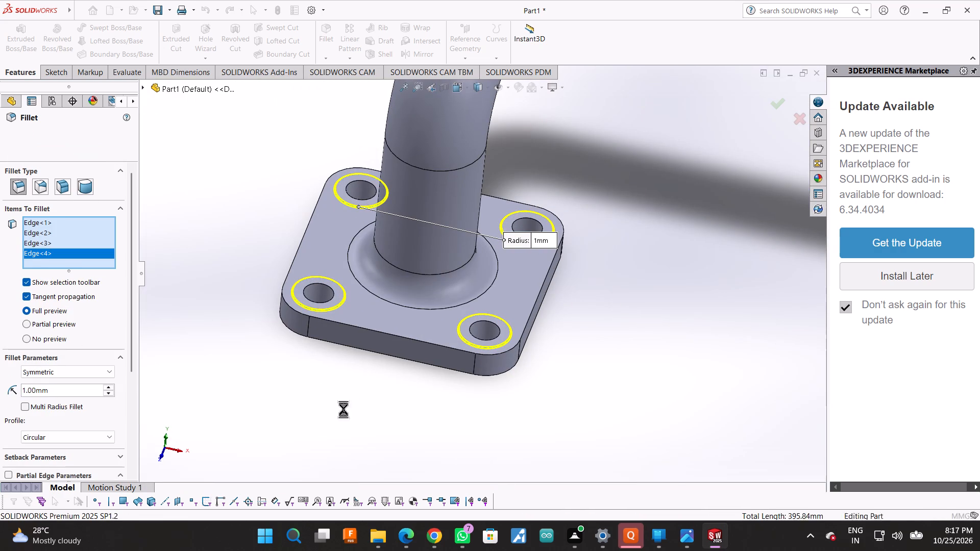
Clear the workspace by dismissing the chat notification and collapsing the 3DEXPERIENCE Marketplace pane.
{"action": "scroll", "coordinate": [417, 405], "scroll_direction": "down", "scroll_amount": 2}
{"action": "scroll", "coordinate": [562, 244], "scroll_direction": "down", "scroll_amount": 2}
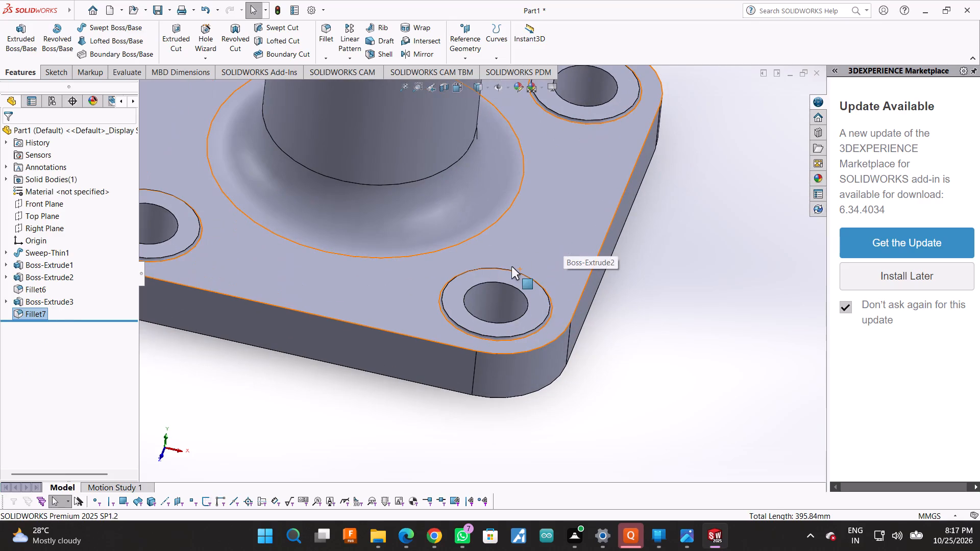
{"action": "scroll", "coordinate": [555, 241], "scroll_direction": "up", "scroll_amount": 1}
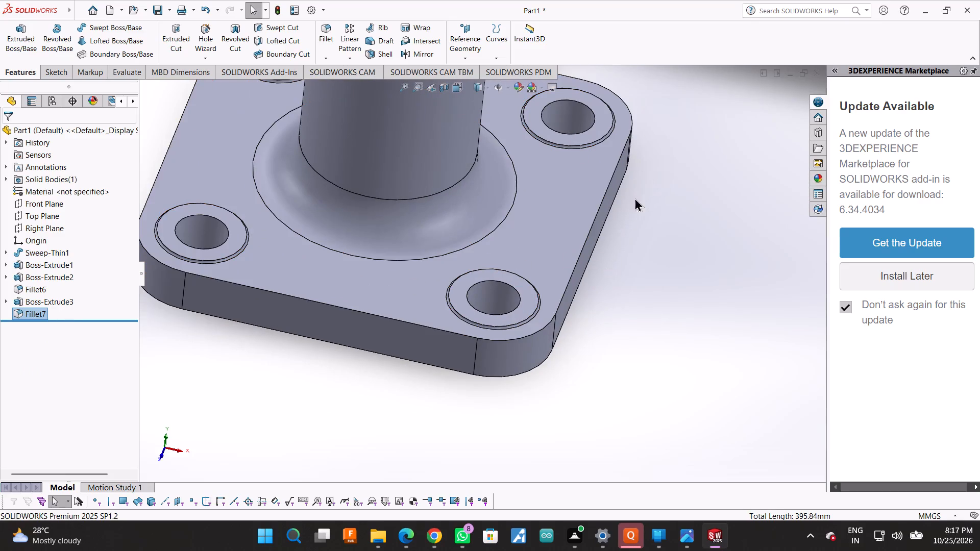
{"action": "scroll", "coordinate": [629, 302], "scroll_direction": "up", "scroll_amount": 3}
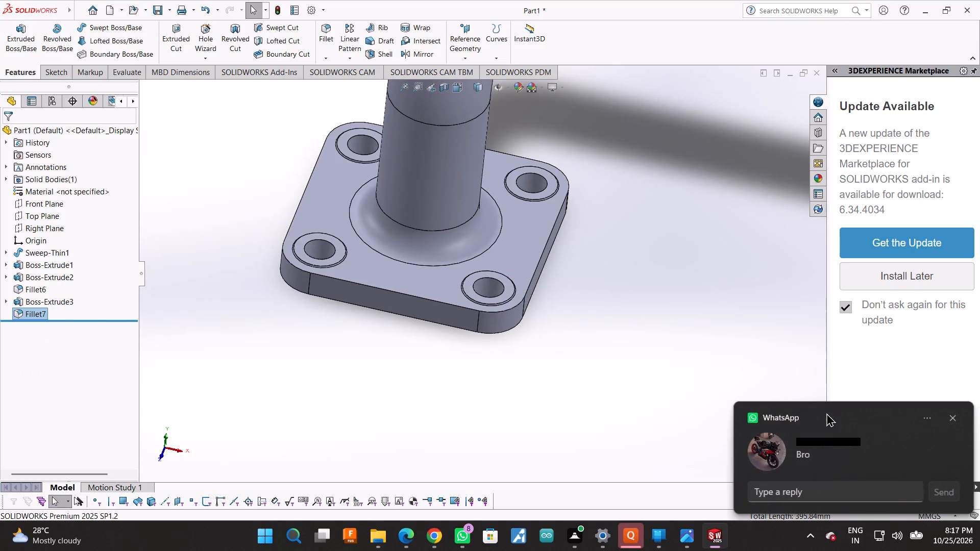
{"action": "left_click", "coordinate": [954, 416]}
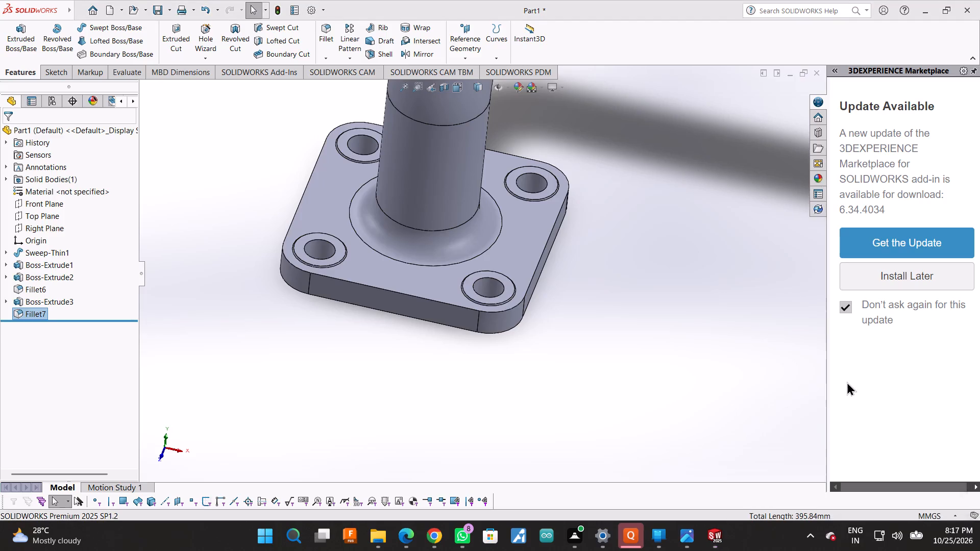
{"action": "left_click_drag", "start_coordinate": [827, 379], "coordinate": [979, 385]}
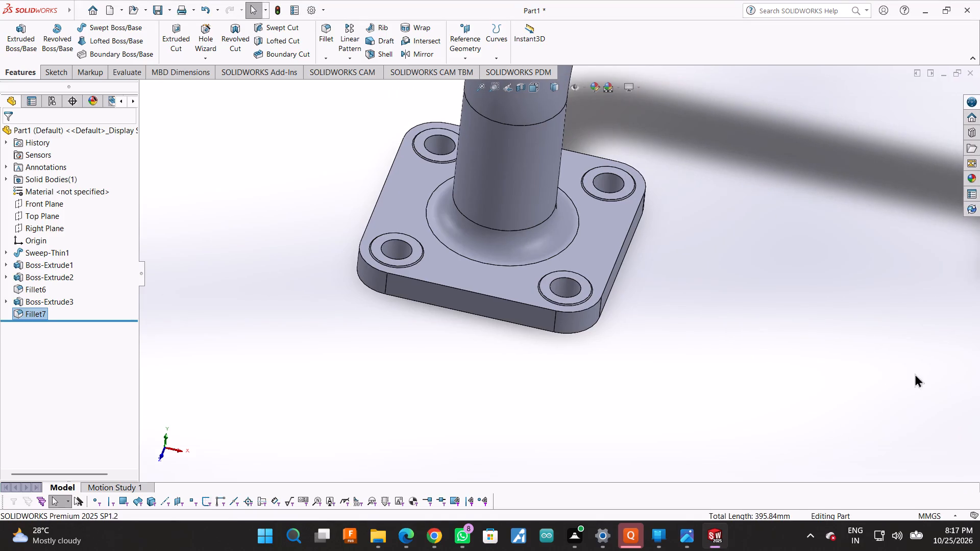
Examine the whole exhaust connector with the filleted rings on its square flange.
{"action": "scroll", "coordinate": [788, 387], "scroll_direction": "up", "scroll_amount": 3}
{"action": "scroll", "coordinate": [761, 301], "scroll_direction": "up", "scroll_amount": 2}
{"action": "scroll", "coordinate": [723, 212], "scroll_direction": "down", "scroll_amount": 2}
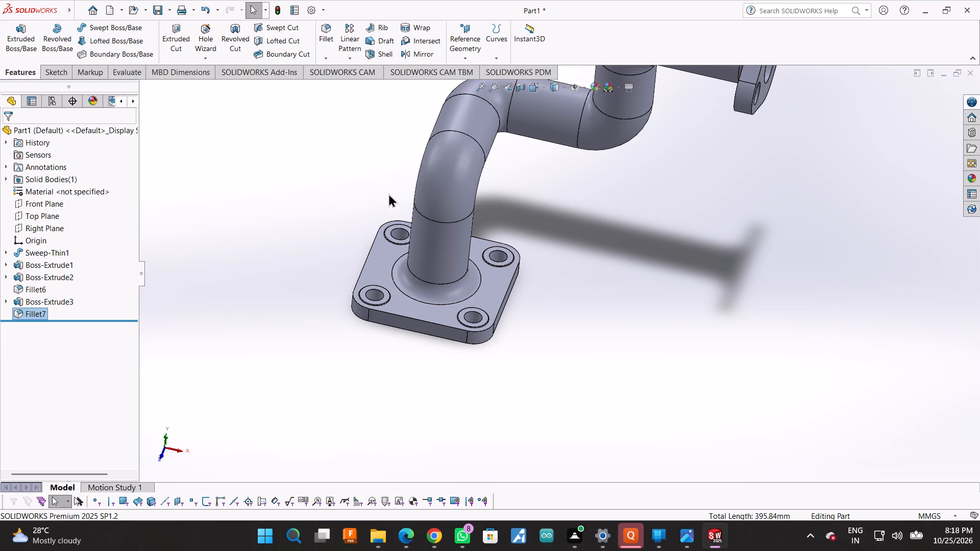
{"action": "scroll", "coordinate": [545, 300], "scroll_direction": "up", "scroll_amount": 2}
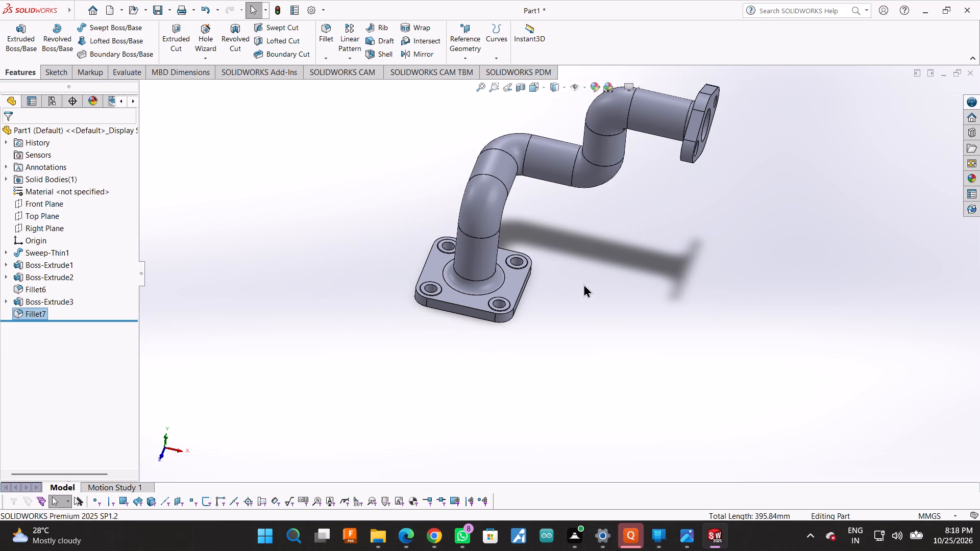
{"action": "middle_click", "coordinate": [572, 285]}
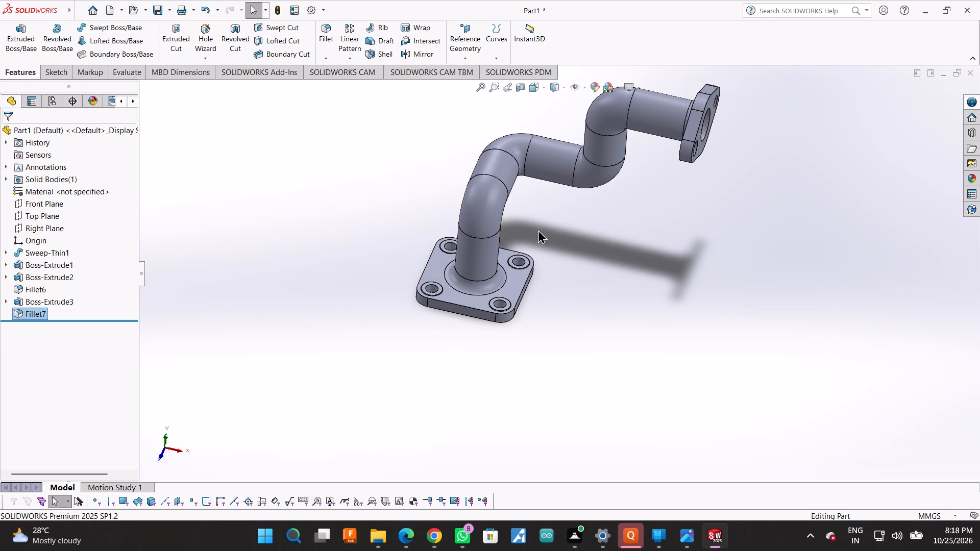
Examine the exhaust connector's bent pipe, its square flange with filleted rings, and the flange at the far end.
{"action": "scroll", "coordinate": [506, 229], "scroll_direction": "down", "scroll_amount": 1}
{"action": "scroll", "coordinate": [514, 232], "scroll_direction": "up", "scroll_amount": 2}
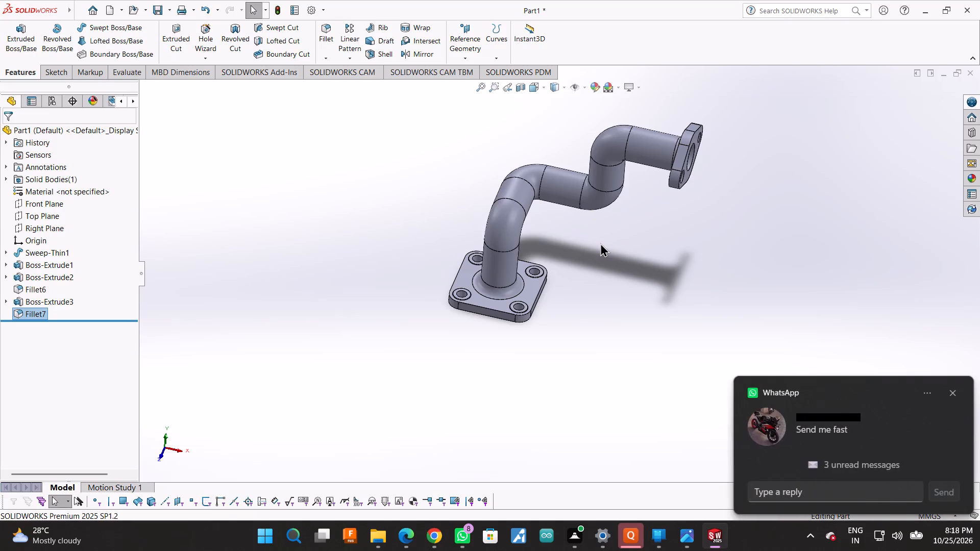
{"action": "left_click", "coordinate": [953, 392]}
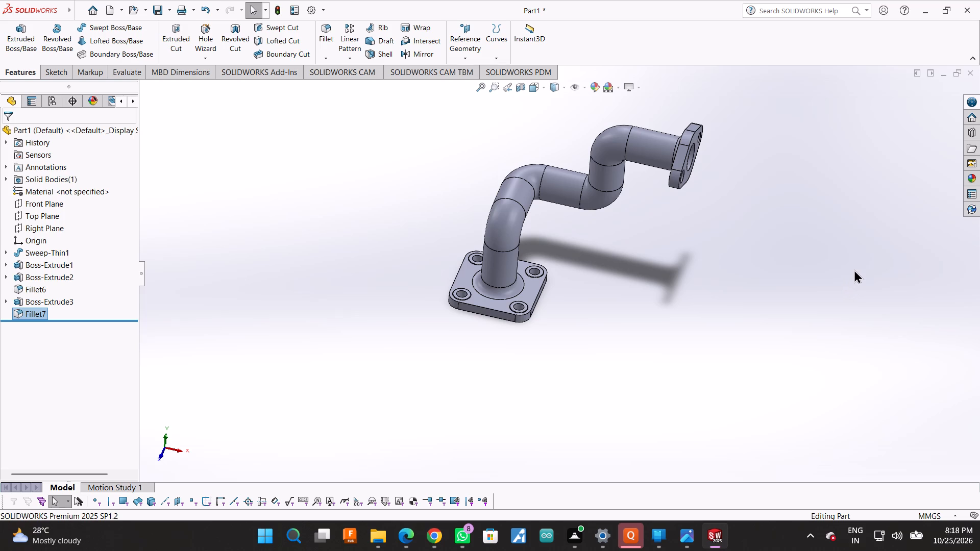
{"action": "scroll", "coordinate": [644, 228], "scroll_direction": "up", "scroll_amount": 3}
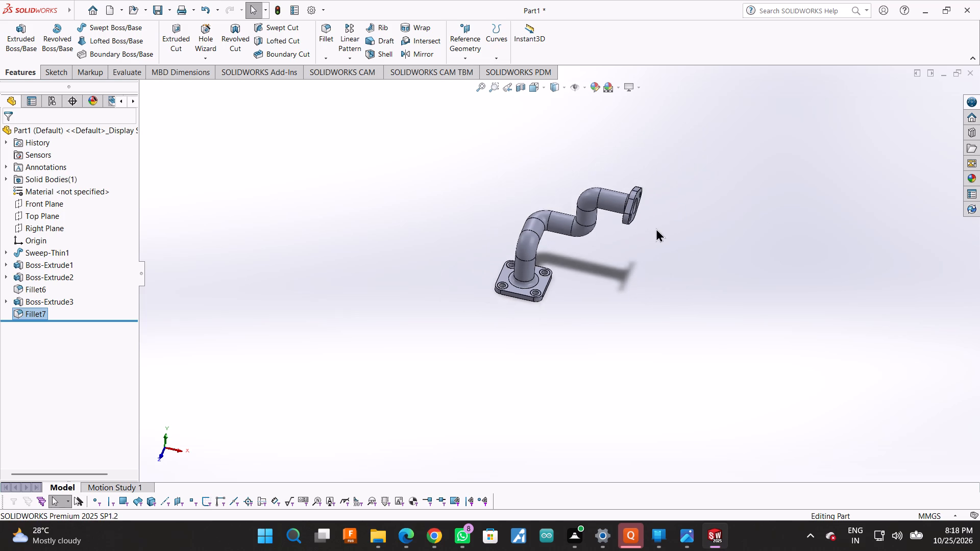
{"action": "scroll", "coordinate": [687, 160], "scroll_direction": "down", "scroll_amount": 4}
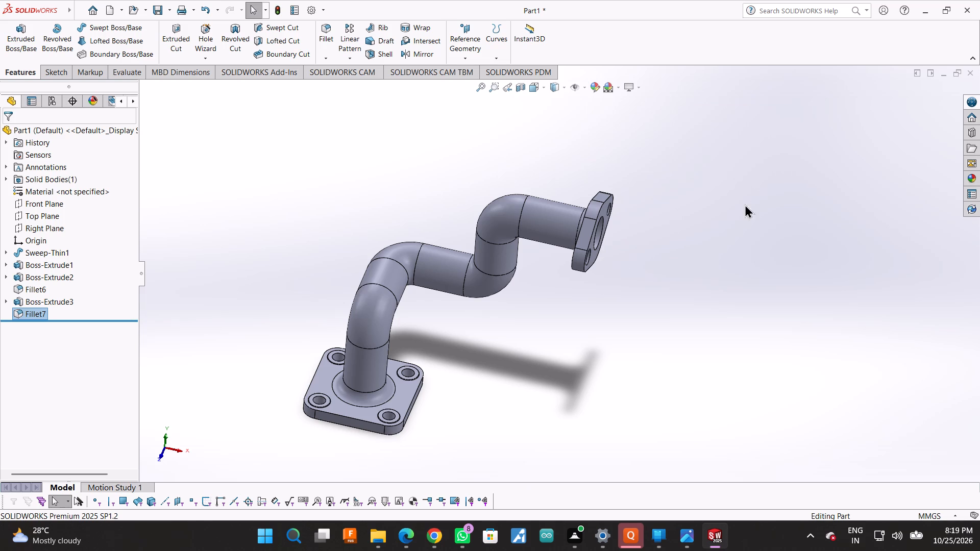
{"action": "scroll", "coordinate": [458, 300], "scroll_direction": "down", "scroll_amount": 4}
{"action": "scroll", "coordinate": [513, 275], "scroll_direction": "up", "scroll_amount": 1}
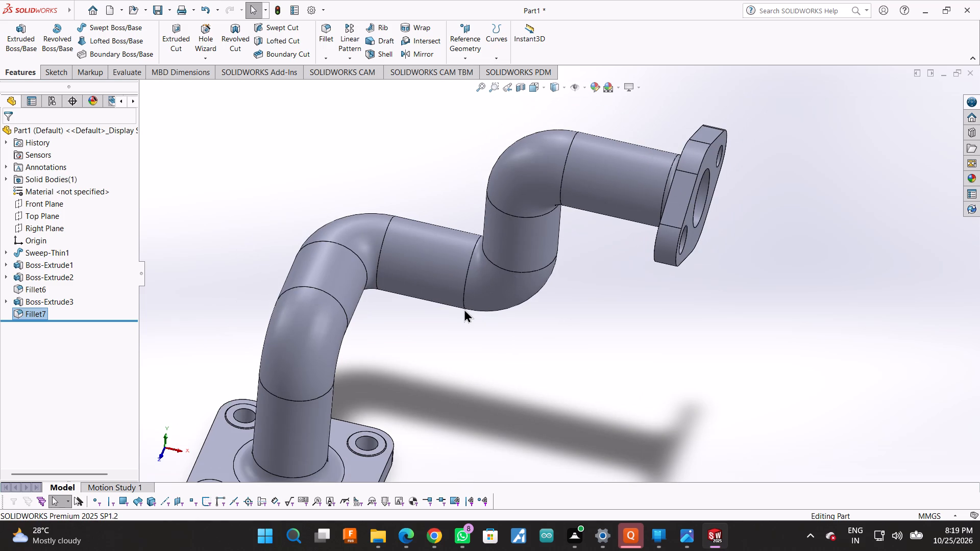
{"action": "scroll", "coordinate": [499, 274], "scroll_direction": "up", "scroll_amount": 2}
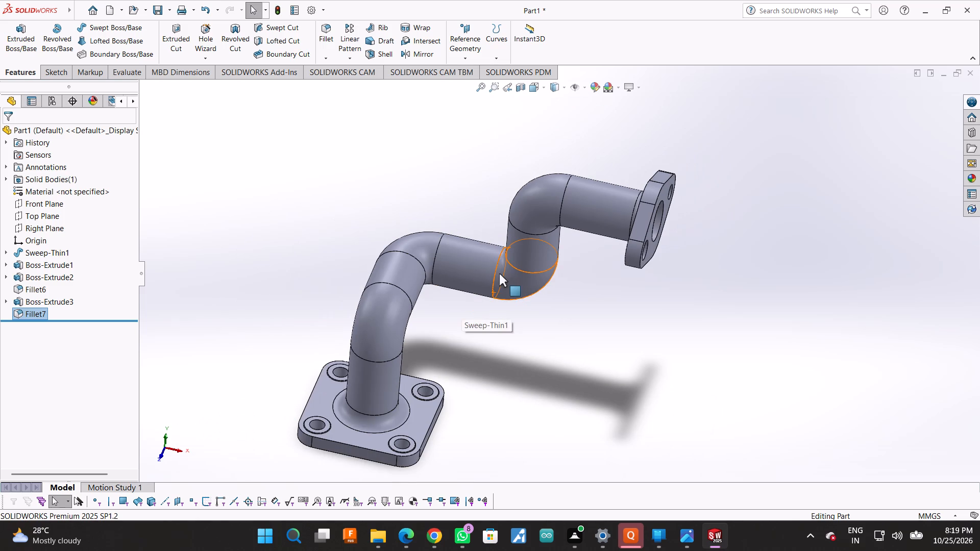
{"action": "scroll", "coordinate": [567, 310], "scroll_direction": "up", "scroll_amount": 1}
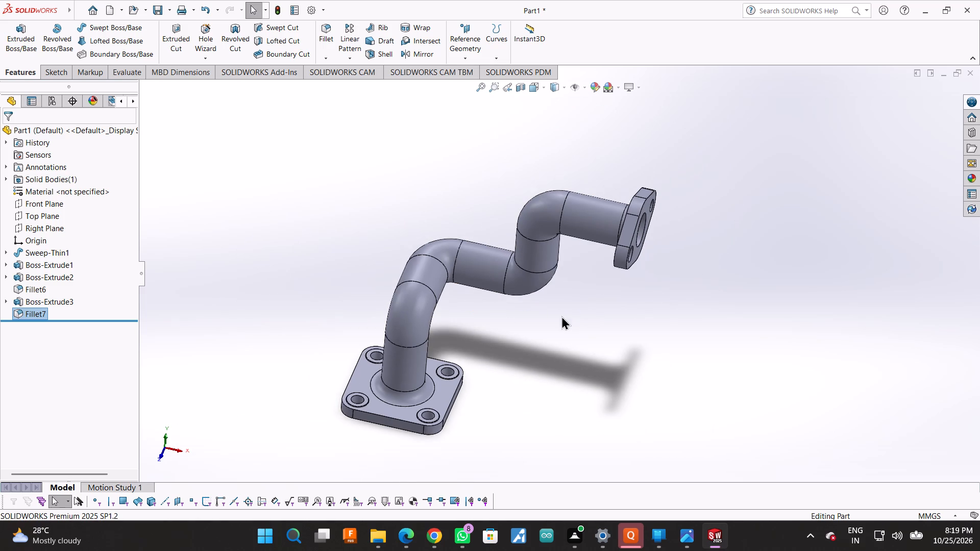
{"action": "scroll", "coordinate": [419, 388], "scroll_direction": "up", "scroll_amount": 1}
{"action": "scroll", "coordinate": [446, 392], "scroll_direction": "down", "scroll_amount": 1}
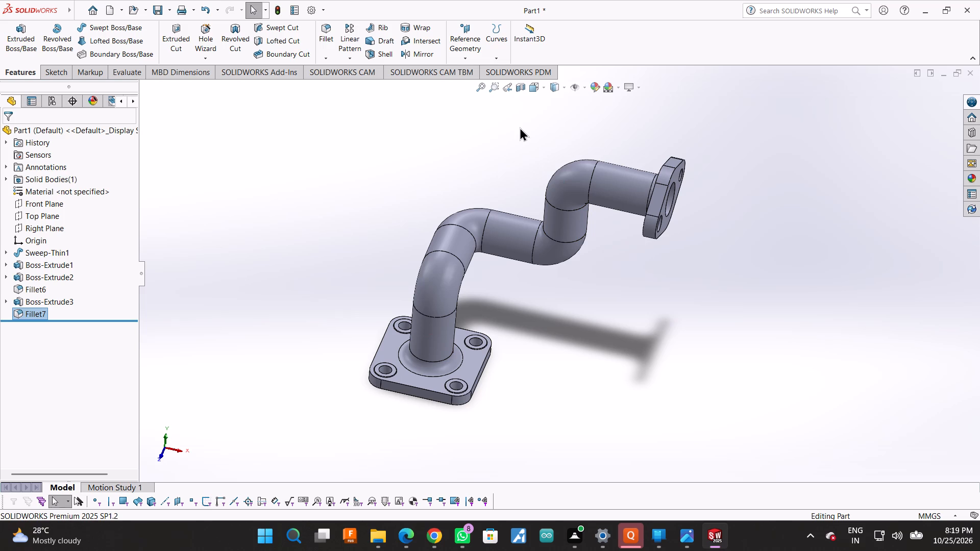
Start editing the appearance of the bolt-hole ring fillet and display the Metal > Steel appearances.
{"action": "left_click", "coordinate": [593, 87]}
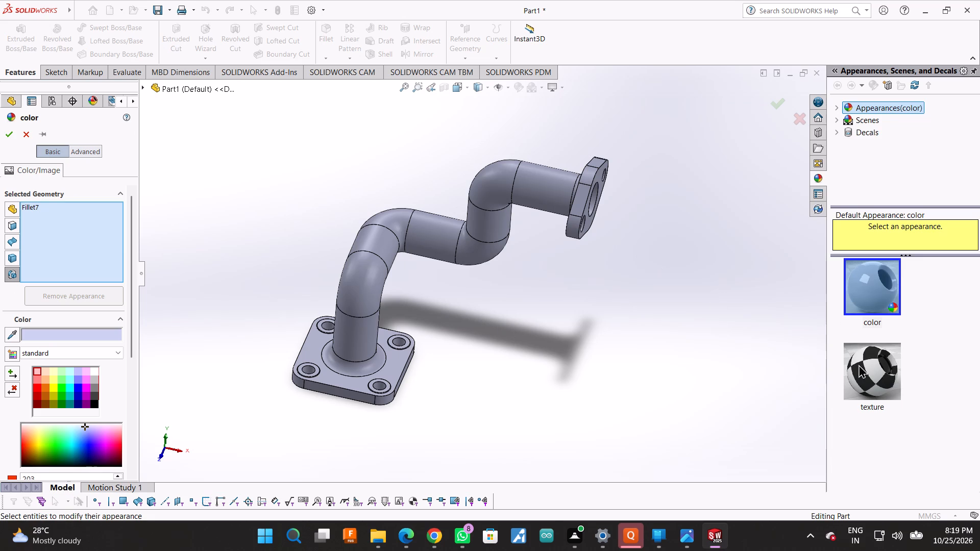
{"action": "scroll", "coordinate": [873, 288], "scroll_direction": "up", "scroll_amount": 1}
{"action": "scroll", "coordinate": [880, 287], "scroll_direction": "down", "scroll_amount": 1}
{"action": "left_click", "coordinate": [838, 105]}
{"action": "left_click", "coordinate": [838, 105]}
{"action": "left_click", "coordinate": [841, 121]}
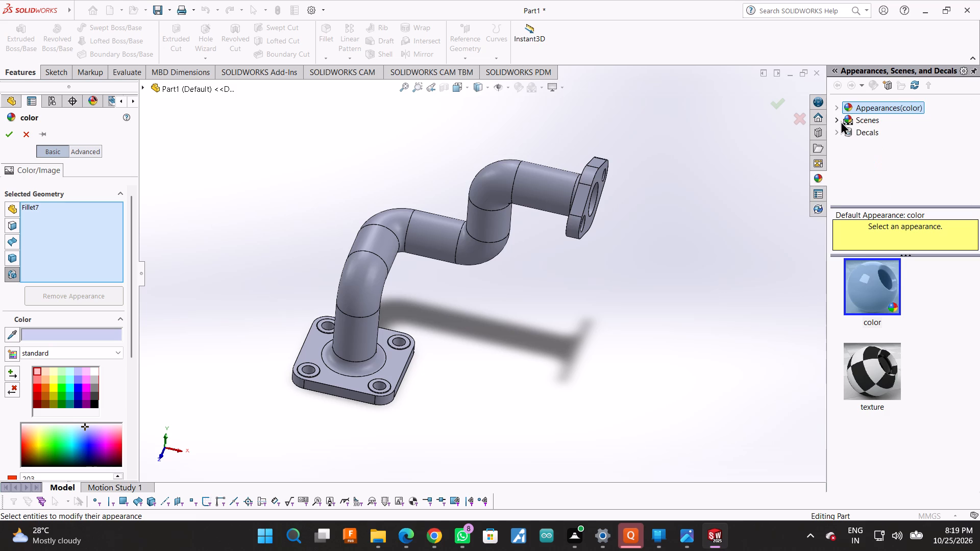
{"action": "left_click", "coordinate": [841, 121]}
{"action": "left_click", "coordinate": [840, 133]}
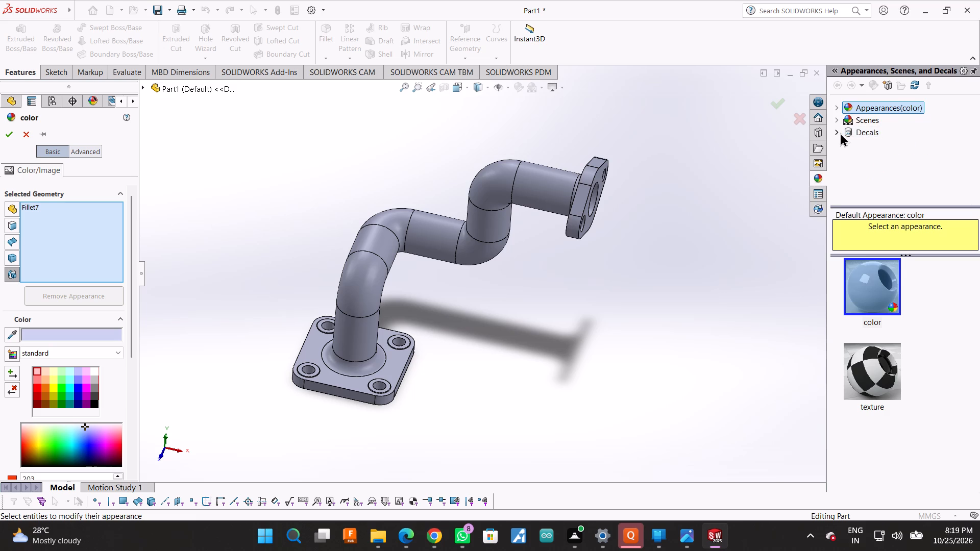
{"action": "left_click", "coordinate": [840, 133]}
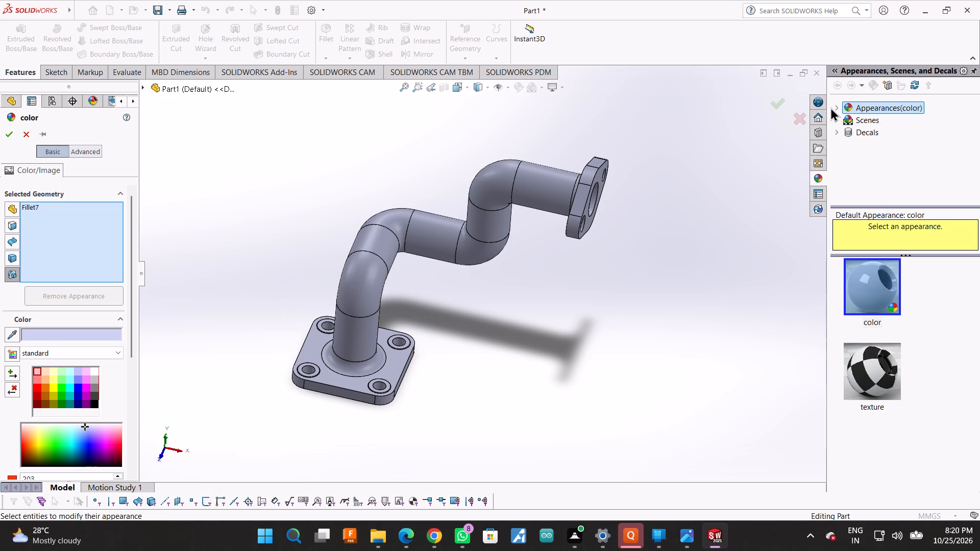
{"action": "left_click", "coordinate": [837, 104]}
{"action": "left_click", "coordinate": [850, 132]}
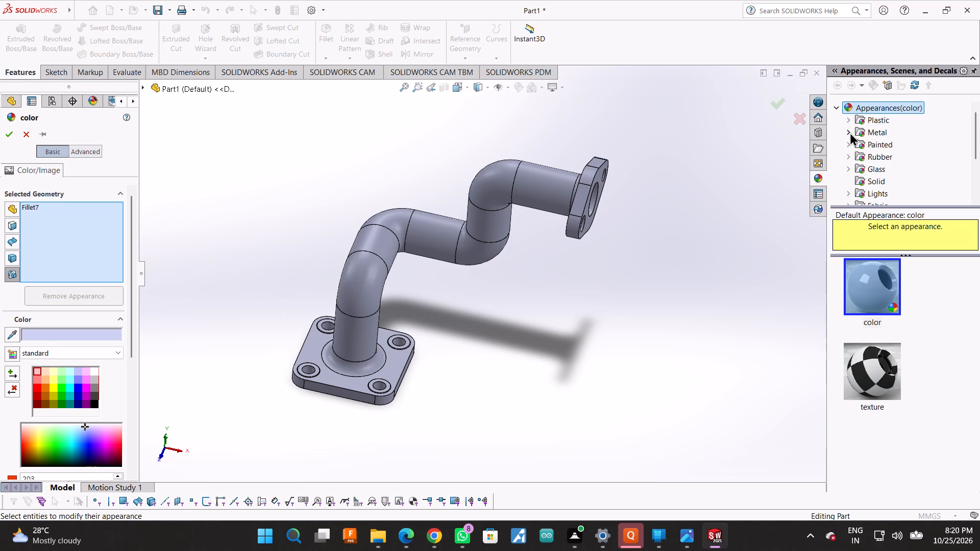
{"action": "left_click", "coordinate": [900, 120]}
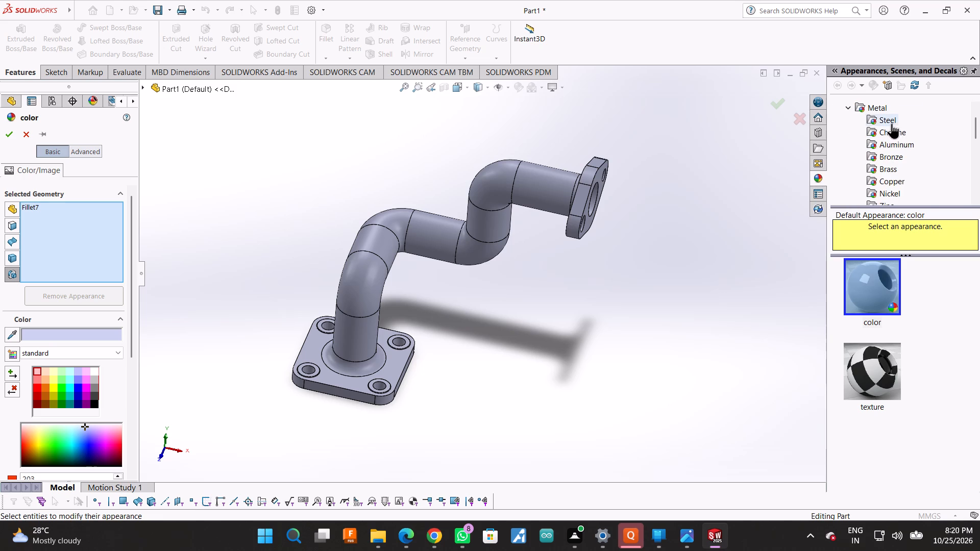
{"action": "double_click", "coordinate": [891, 119]}
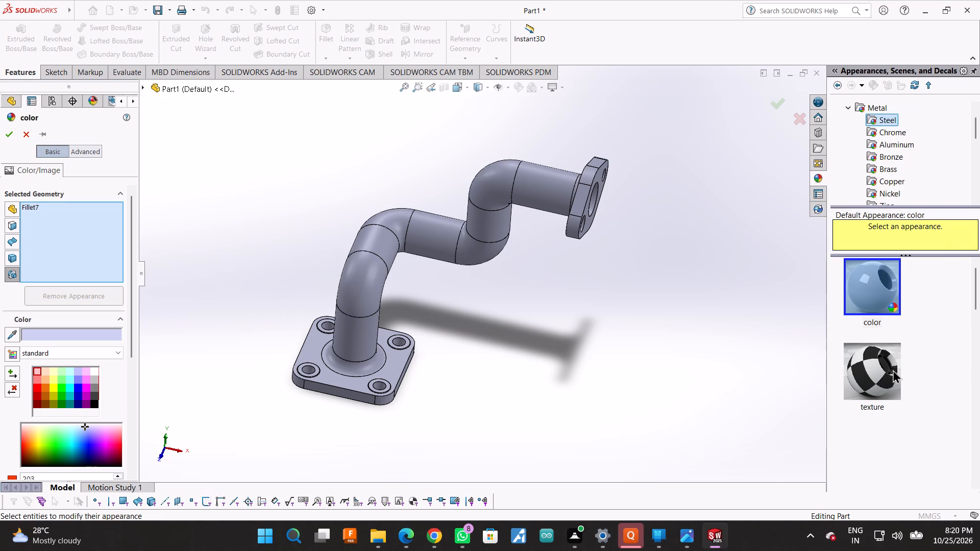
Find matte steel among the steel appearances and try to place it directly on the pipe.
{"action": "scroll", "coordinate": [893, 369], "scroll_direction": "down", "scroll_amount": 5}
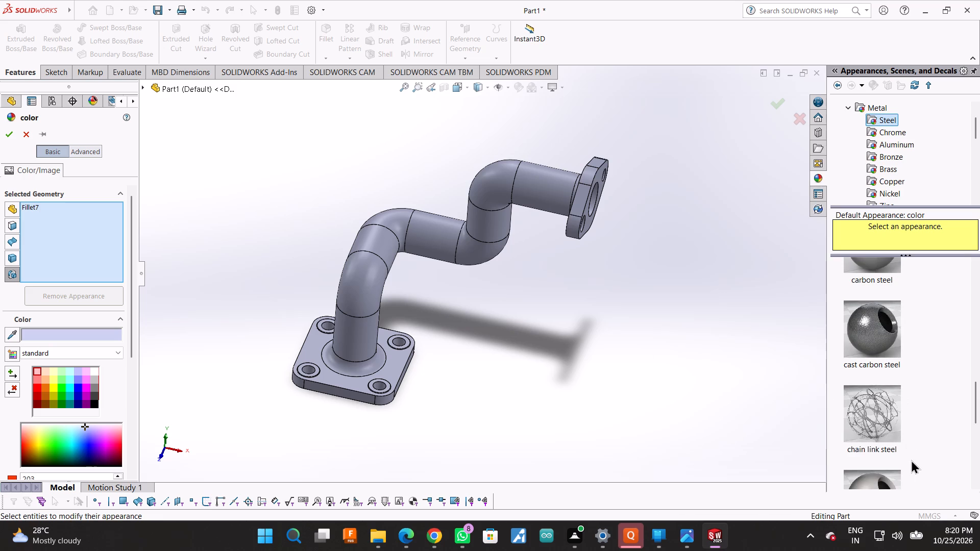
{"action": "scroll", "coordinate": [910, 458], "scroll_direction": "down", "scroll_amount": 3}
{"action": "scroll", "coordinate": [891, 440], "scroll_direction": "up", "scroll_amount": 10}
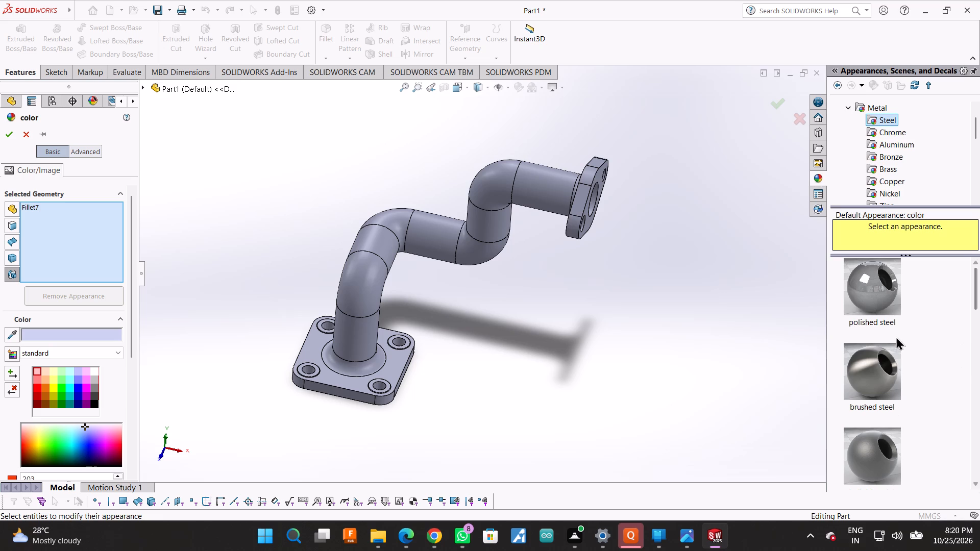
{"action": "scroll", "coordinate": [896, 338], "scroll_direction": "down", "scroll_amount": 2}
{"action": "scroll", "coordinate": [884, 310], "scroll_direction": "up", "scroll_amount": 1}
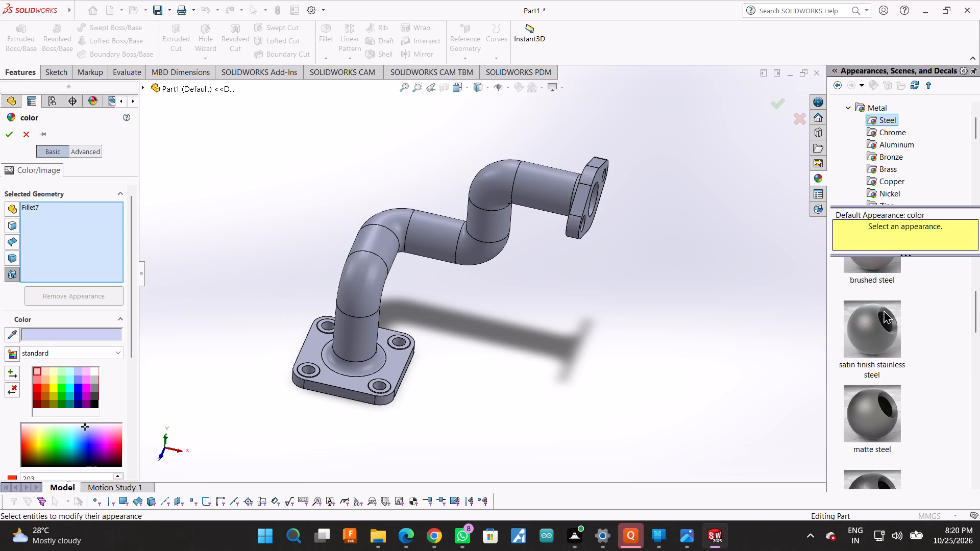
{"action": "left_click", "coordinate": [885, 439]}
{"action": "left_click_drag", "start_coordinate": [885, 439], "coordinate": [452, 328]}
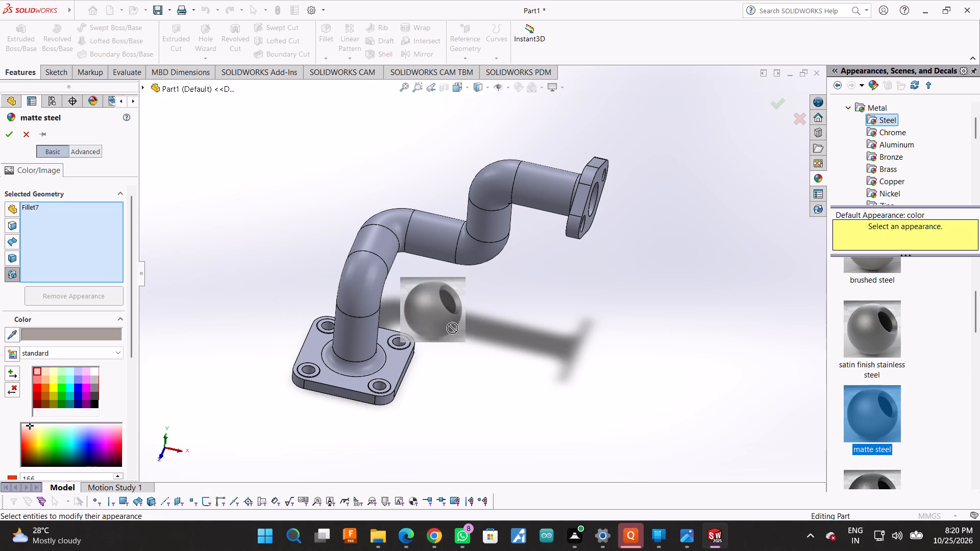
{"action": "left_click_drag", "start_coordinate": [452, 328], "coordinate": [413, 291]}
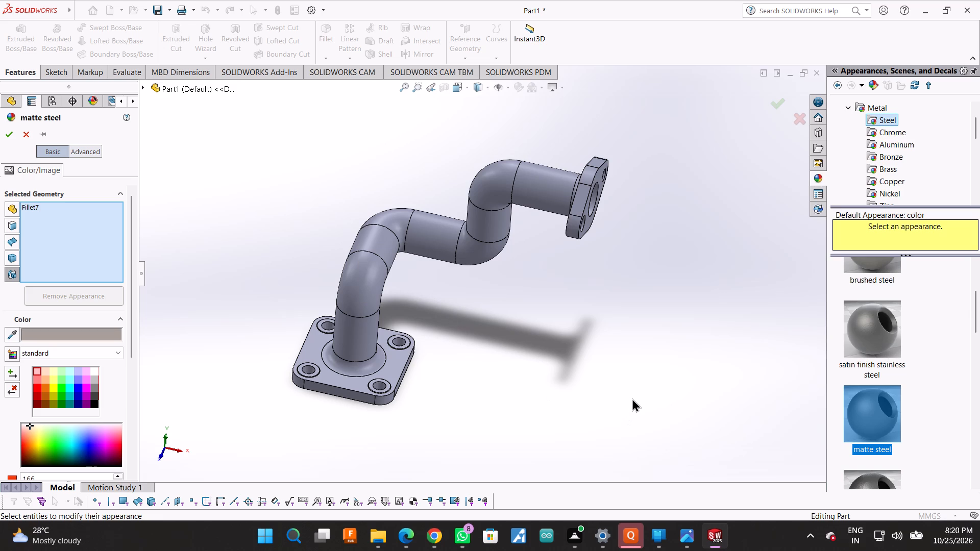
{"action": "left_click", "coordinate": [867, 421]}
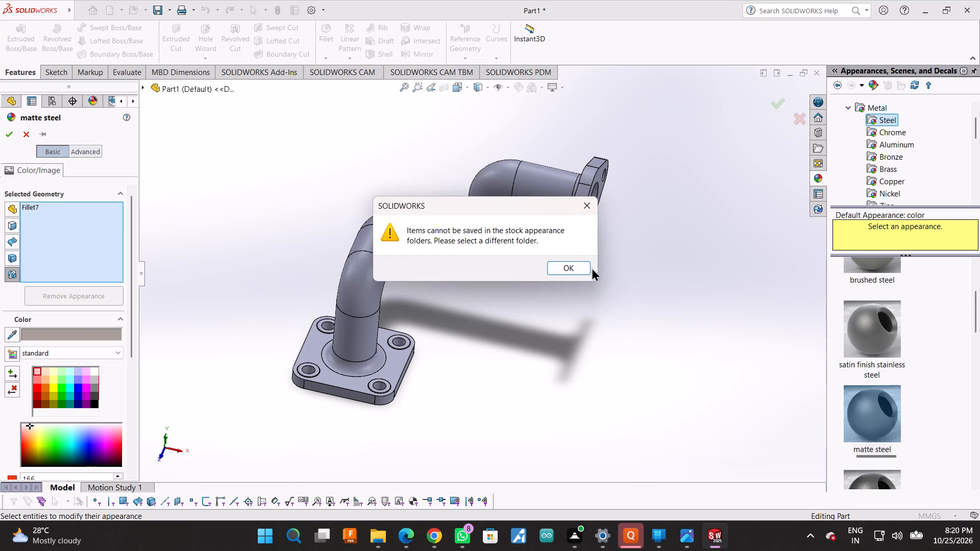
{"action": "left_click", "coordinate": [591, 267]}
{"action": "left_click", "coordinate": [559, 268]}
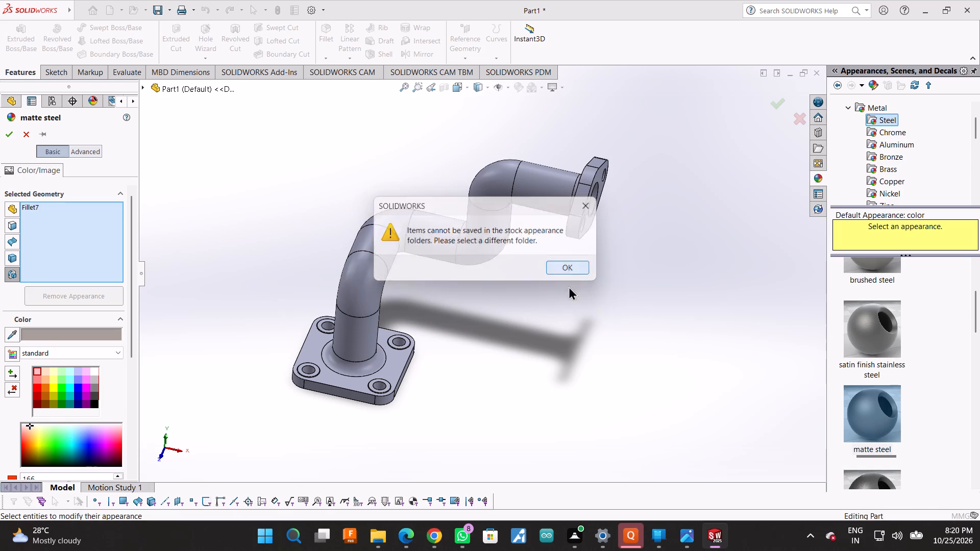
Choose matte steel as the appearance for the selected bolt-hole ring fillet and accept the appearance edit.
{"action": "left_click", "coordinate": [890, 422]}
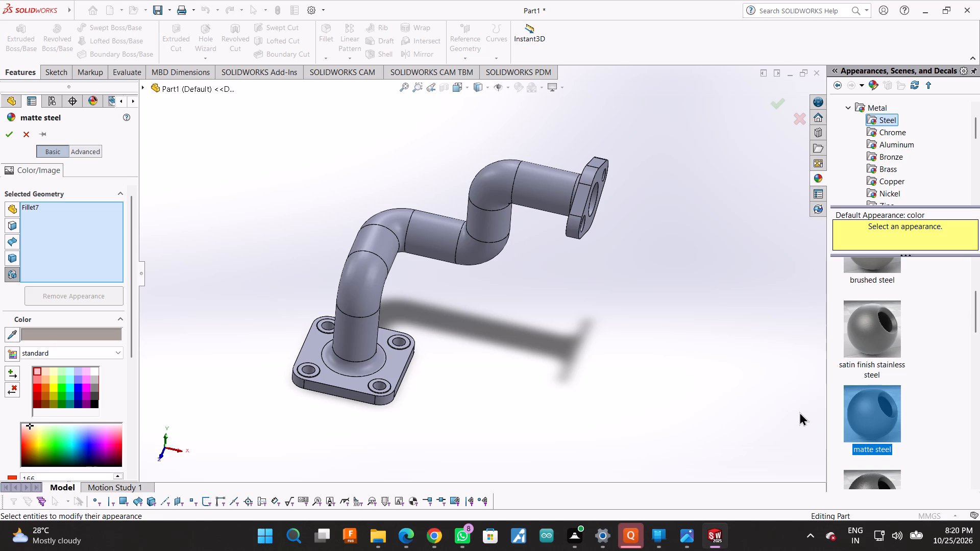
{"action": "right_click", "coordinate": [892, 414]}
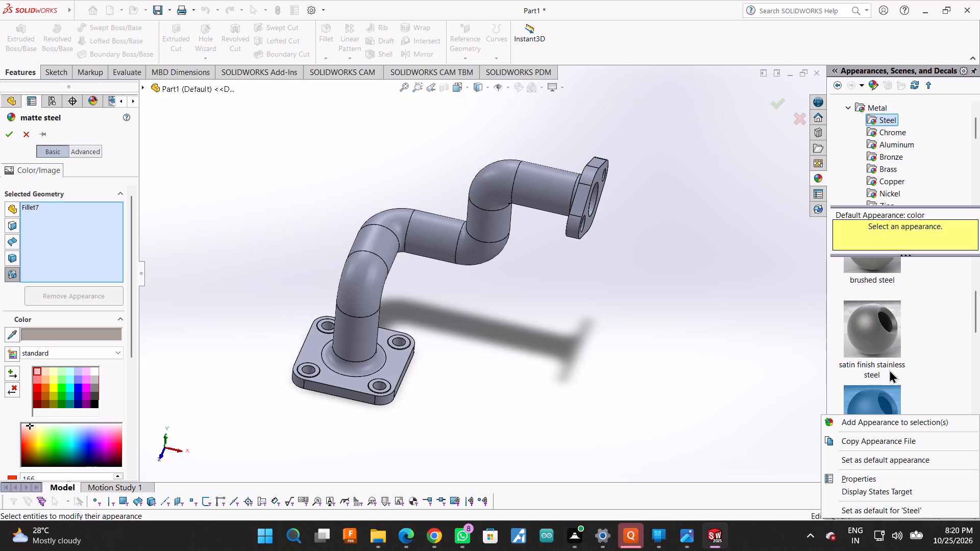
{"action": "left_click", "coordinate": [948, 343]}
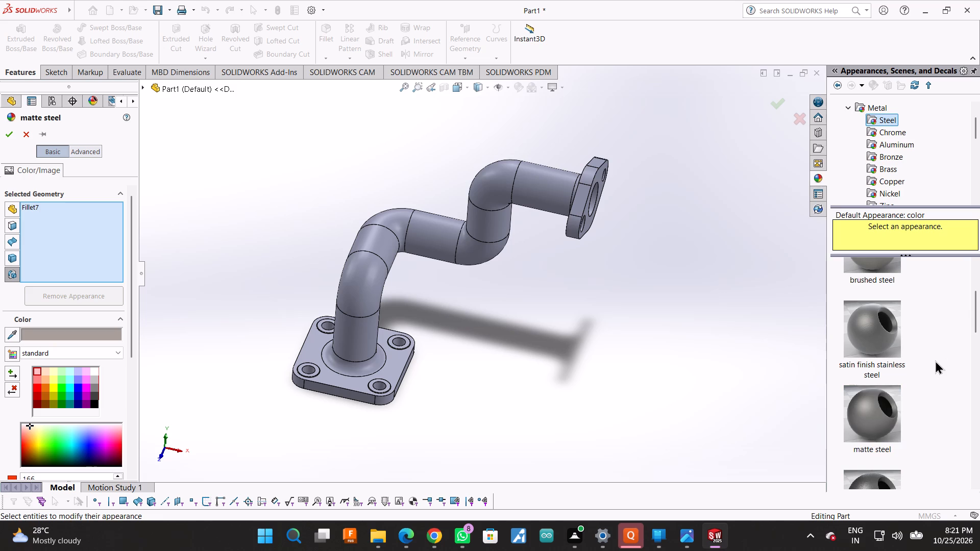
{"action": "double_click", "coordinate": [889, 413]}
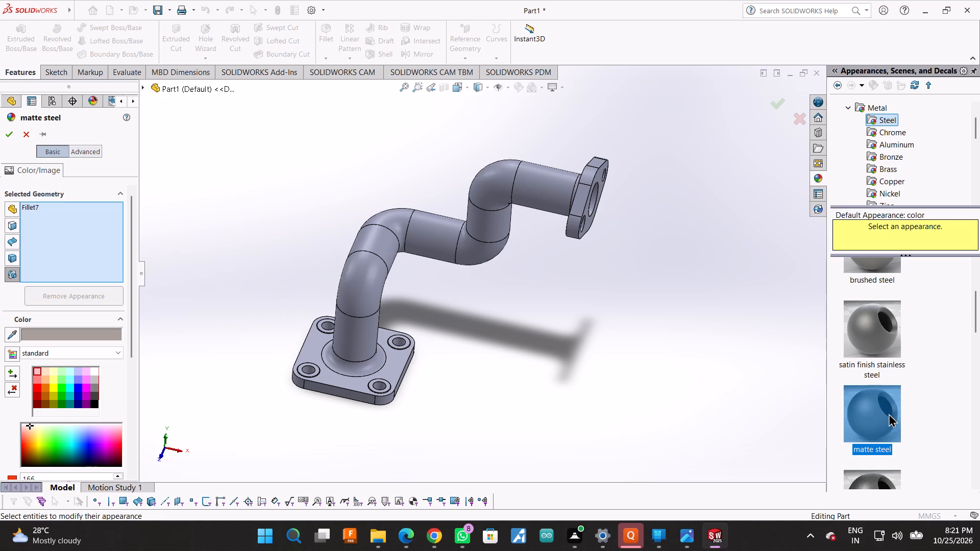
{"action": "double_click", "coordinate": [889, 413]}
{"action": "left_click", "coordinate": [867, 413]}
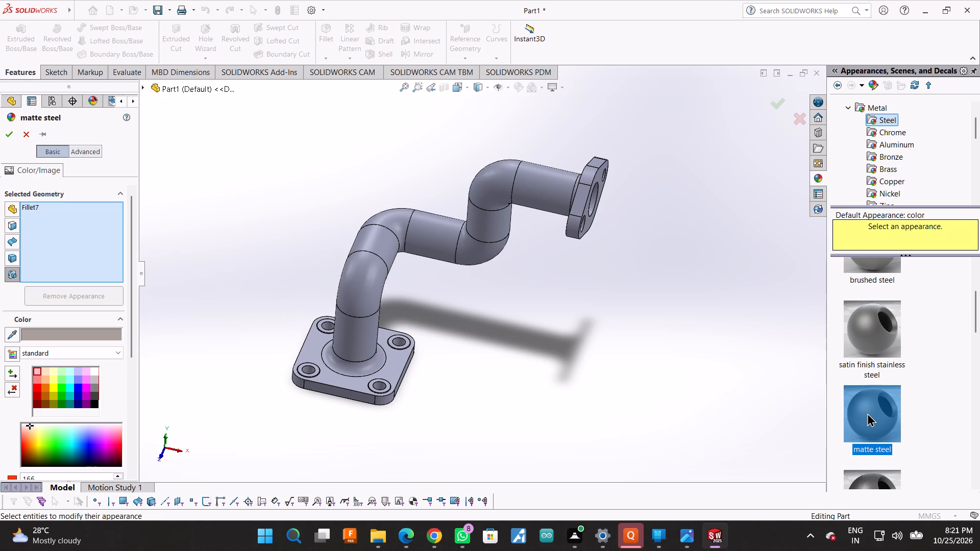
{"action": "left_click", "coordinate": [867, 413]}
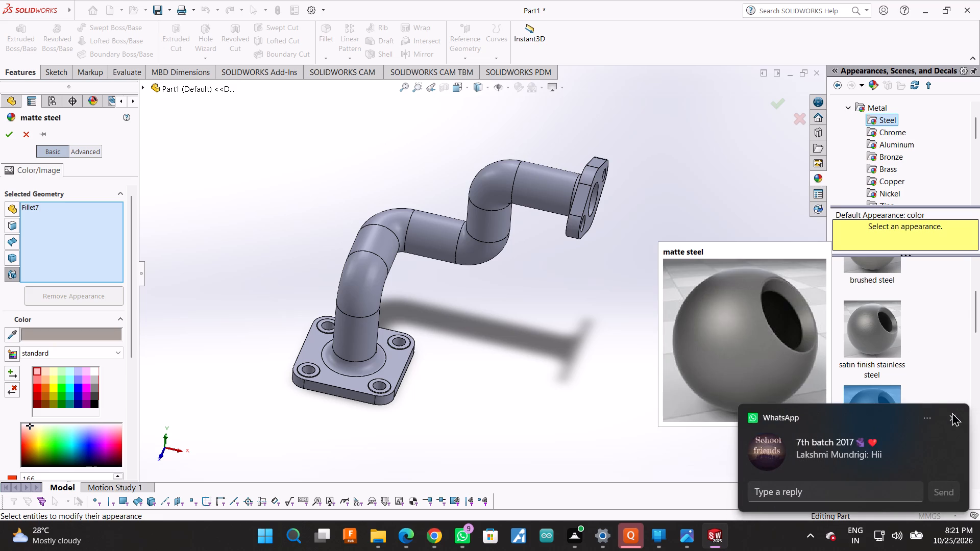
{"action": "left_click", "coordinate": [952, 415]}
{"action": "left_click", "coordinate": [865, 394]}
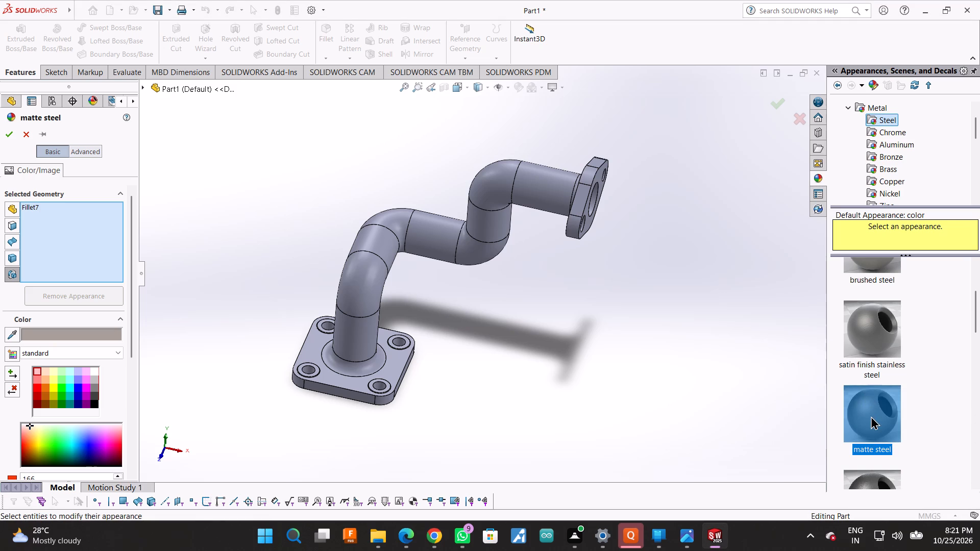
{"action": "left_click", "coordinate": [871, 416]}
{"action": "left_click", "coordinate": [775, 104]}
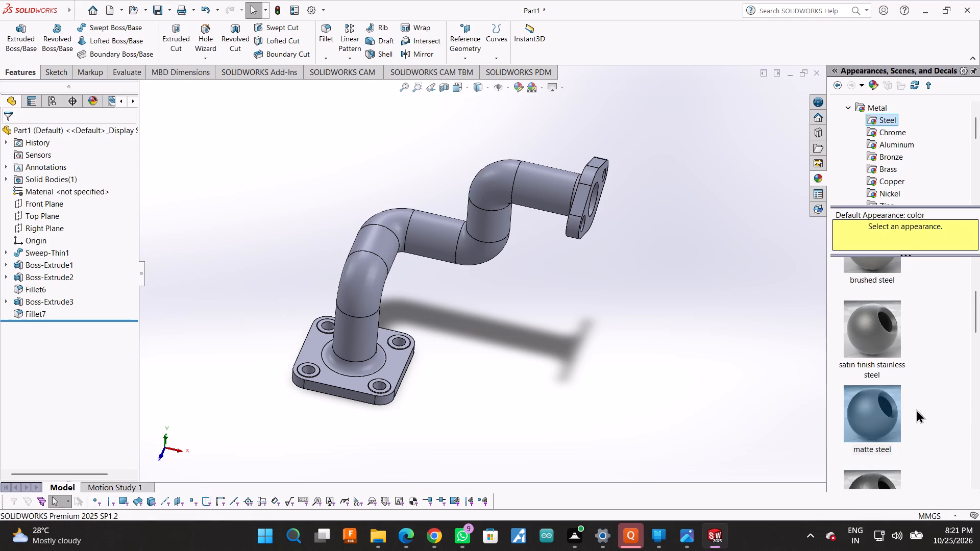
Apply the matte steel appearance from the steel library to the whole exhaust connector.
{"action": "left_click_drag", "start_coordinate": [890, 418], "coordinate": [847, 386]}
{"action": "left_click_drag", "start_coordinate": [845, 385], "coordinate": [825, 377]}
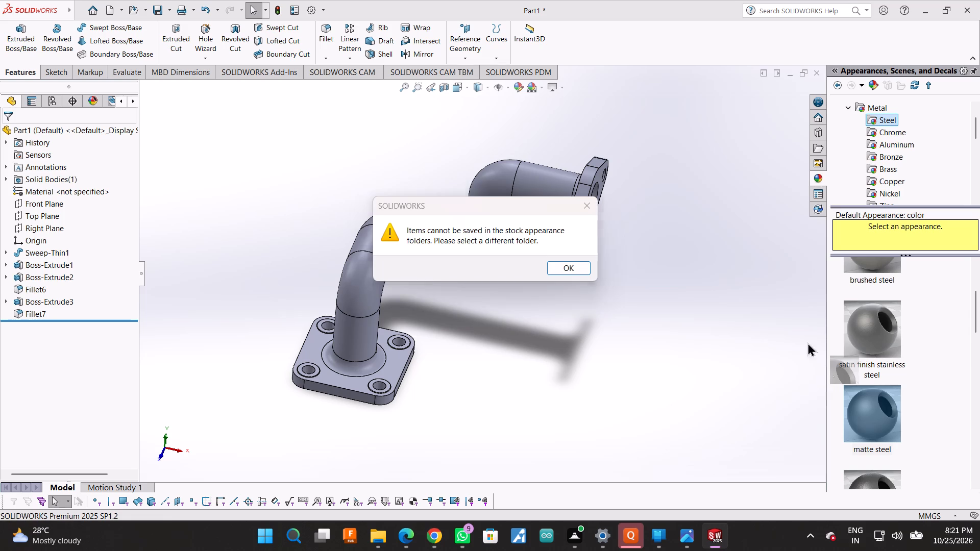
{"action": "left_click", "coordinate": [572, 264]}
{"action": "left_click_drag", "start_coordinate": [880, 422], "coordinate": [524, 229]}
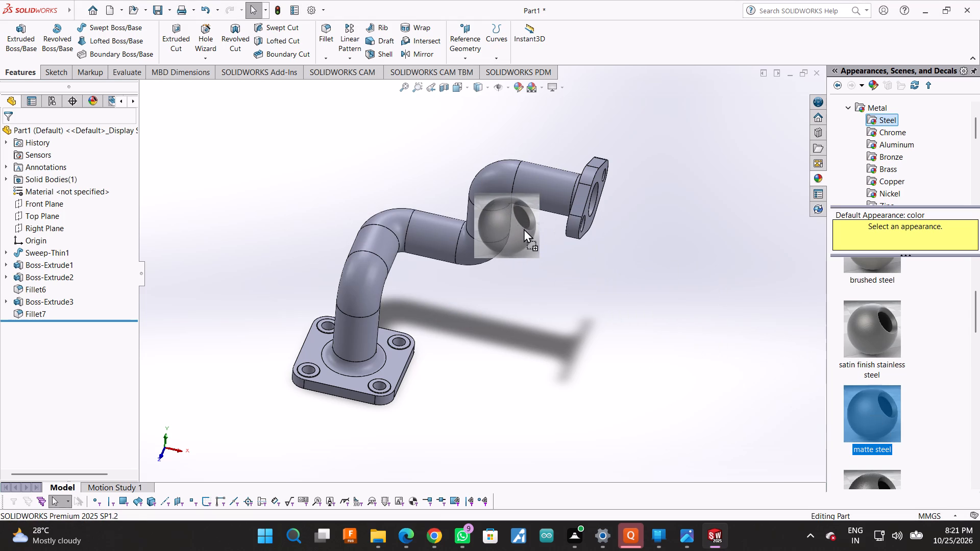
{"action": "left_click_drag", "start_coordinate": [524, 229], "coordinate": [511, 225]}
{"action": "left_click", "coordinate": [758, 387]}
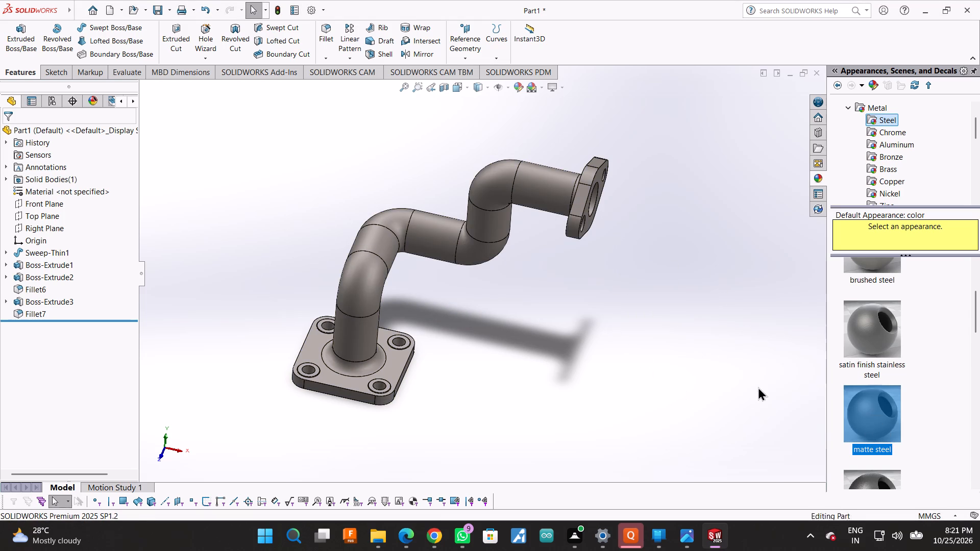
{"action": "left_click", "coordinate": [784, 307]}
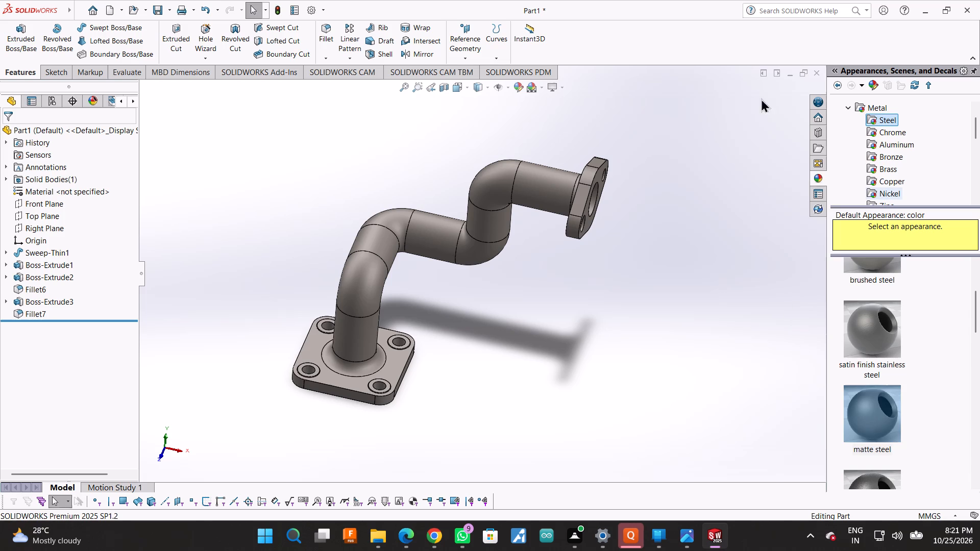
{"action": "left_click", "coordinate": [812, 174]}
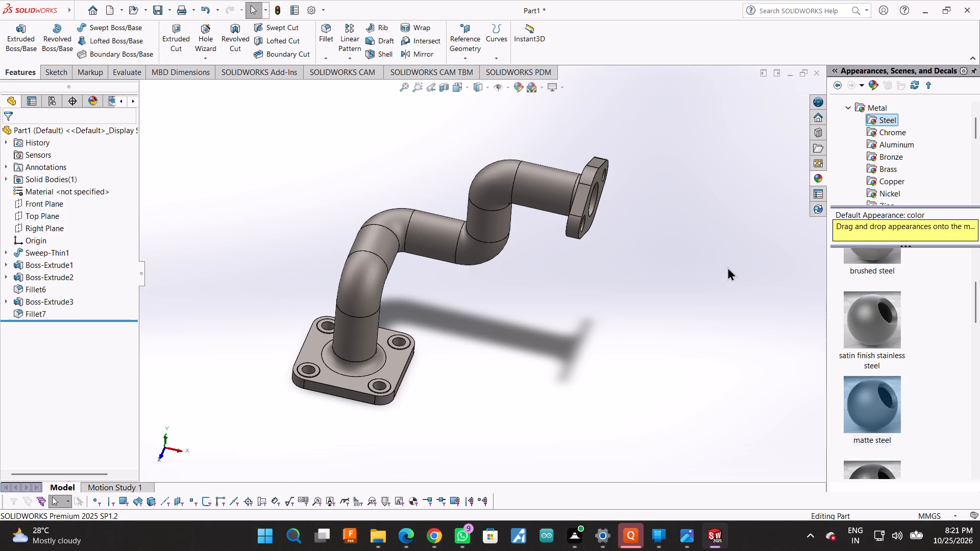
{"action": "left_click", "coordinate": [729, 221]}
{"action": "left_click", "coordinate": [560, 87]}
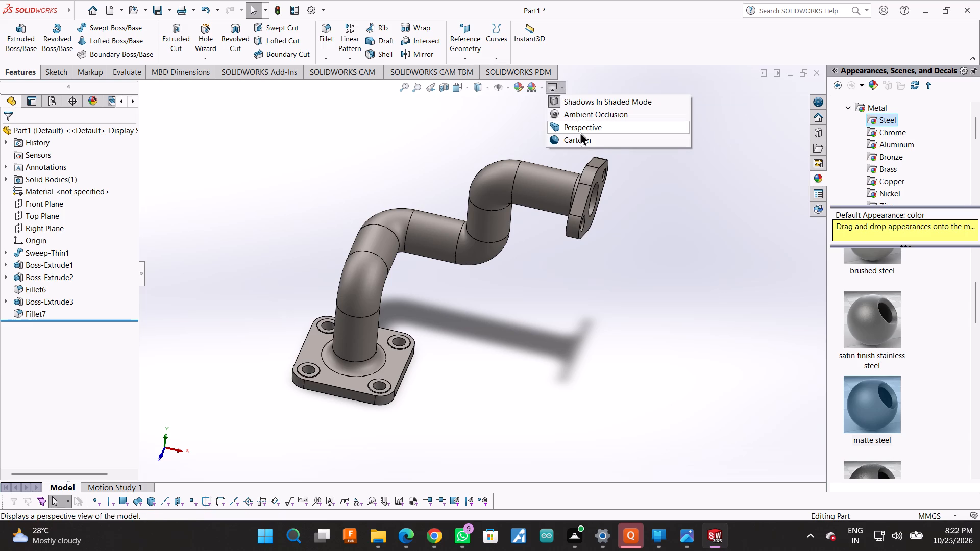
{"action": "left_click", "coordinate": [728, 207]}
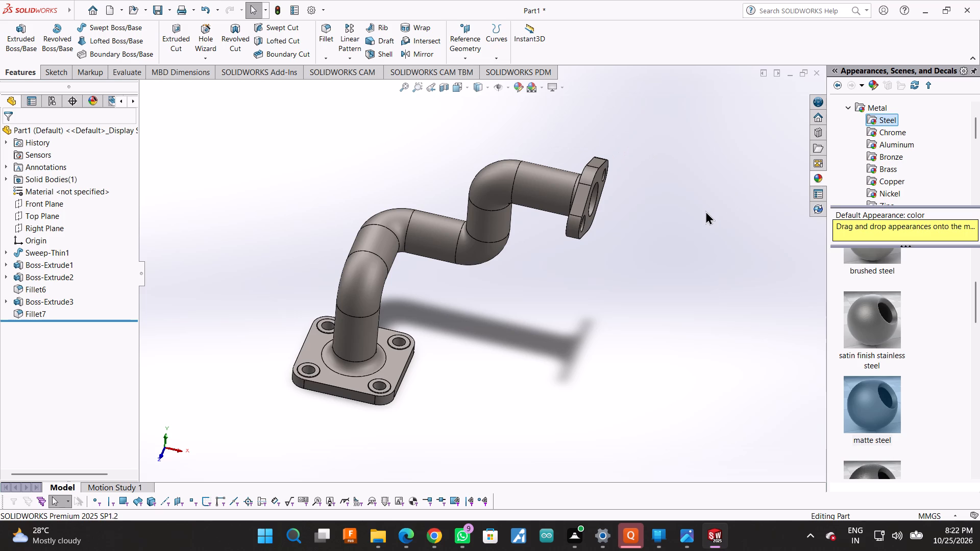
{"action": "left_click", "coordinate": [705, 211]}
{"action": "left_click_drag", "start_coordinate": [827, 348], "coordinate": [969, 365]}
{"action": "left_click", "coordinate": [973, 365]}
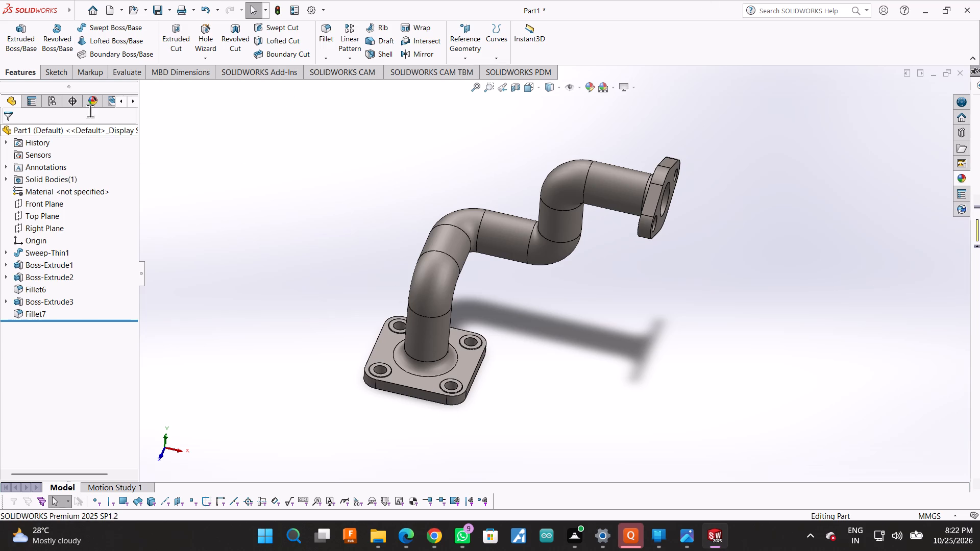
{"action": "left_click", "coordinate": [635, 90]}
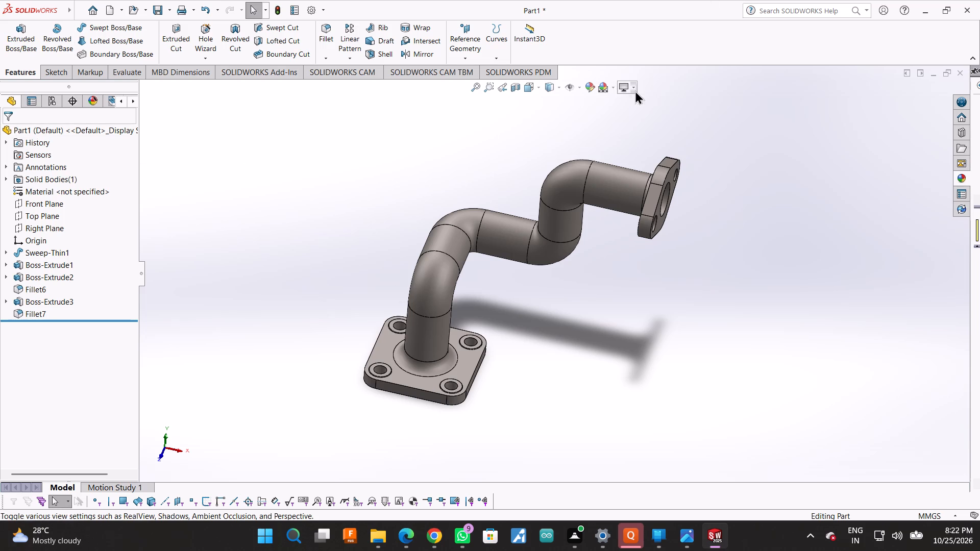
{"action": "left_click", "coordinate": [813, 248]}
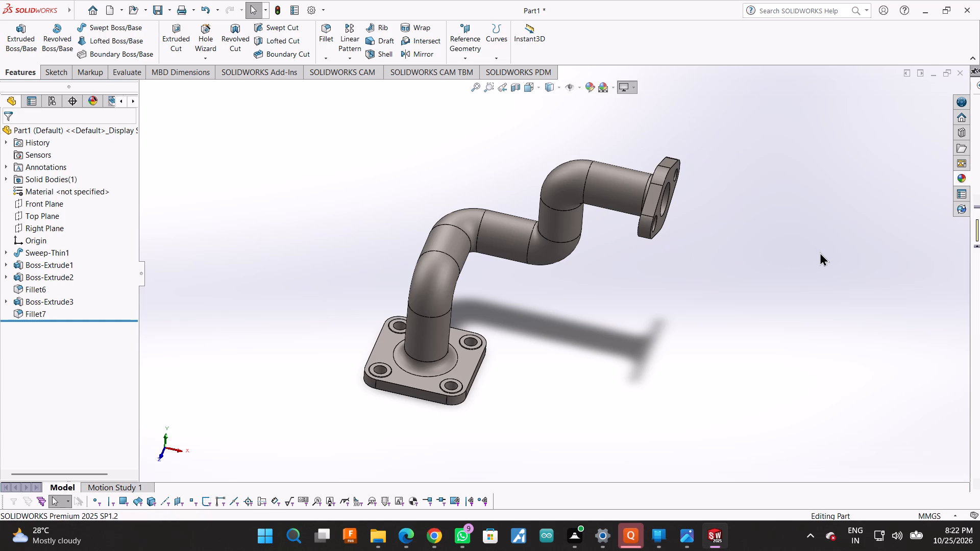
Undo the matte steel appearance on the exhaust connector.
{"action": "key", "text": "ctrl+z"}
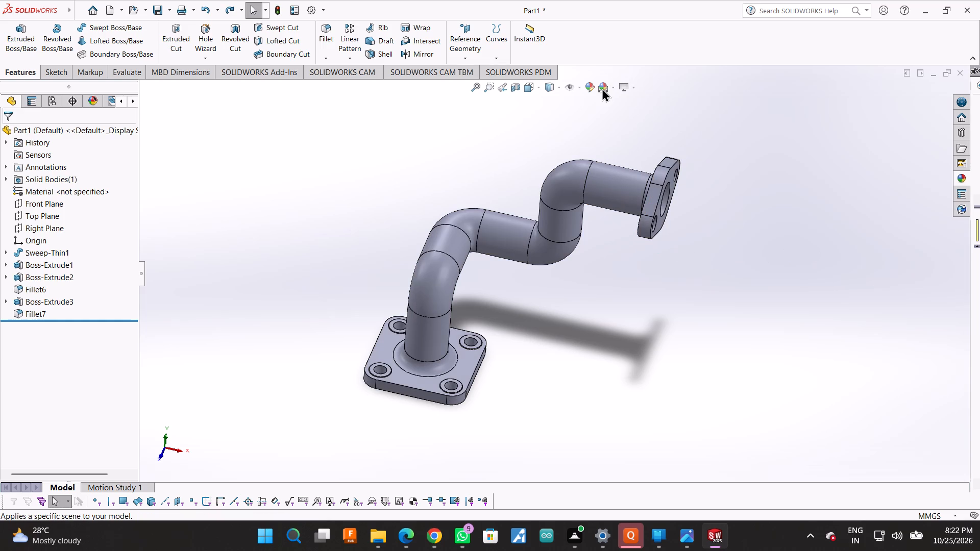
Find matte steel among the Metal > Steel appearances and apply it to the whole exhaust connector.
{"action": "left_click", "coordinate": [602, 89]}
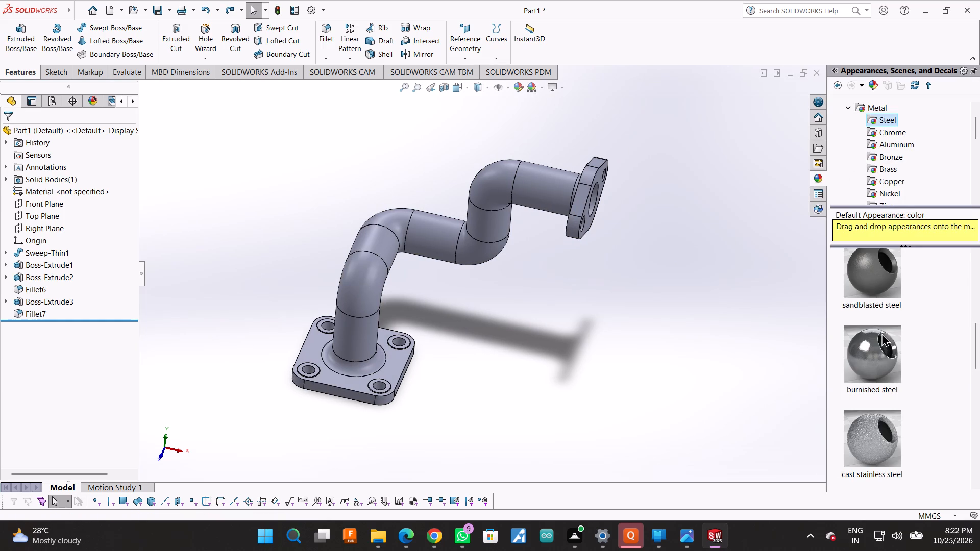
{"action": "left_click", "coordinate": [890, 123]}
{"action": "scroll", "coordinate": [876, 357], "scroll_direction": "down", "scroll_amount": 2}
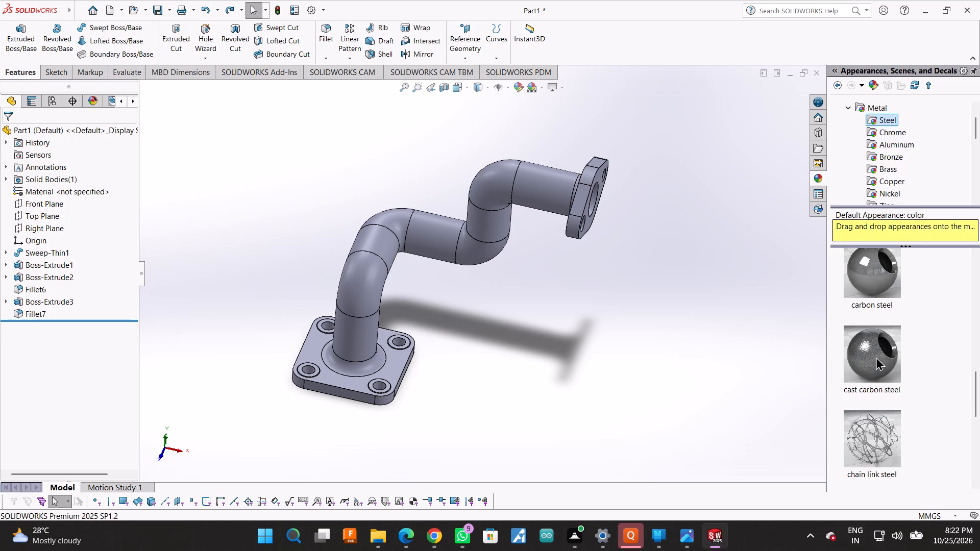
{"action": "scroll", "coordinate": [877, 370], "scroll_direction": "down", "scroll_amount": 2}
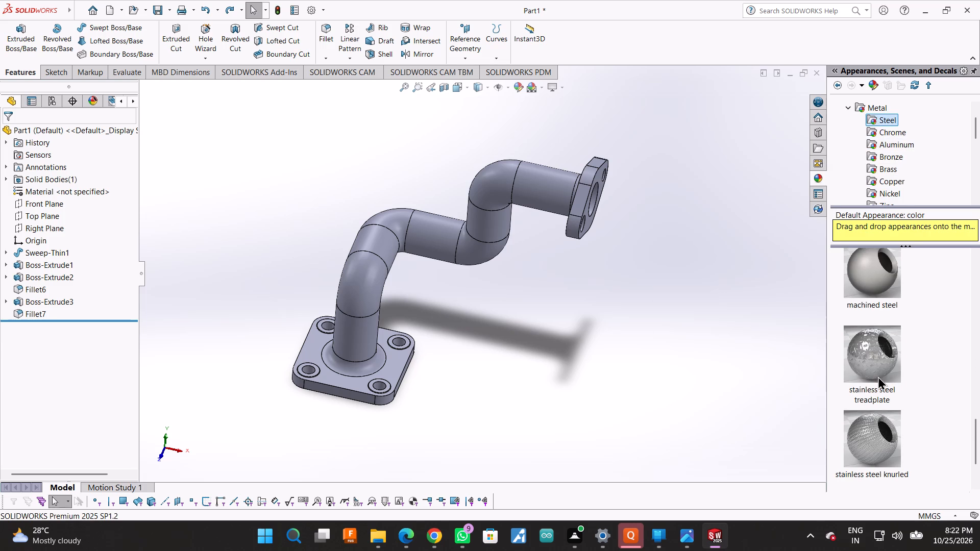
{"action": "scroll", "coordinate": [878, 376], "scroll_direction": "down", "scroll_amount": 1}
{"action": "scroll", "coordinate": [878, 376], "scroll_direction": "up", "scroll_amount": 9}
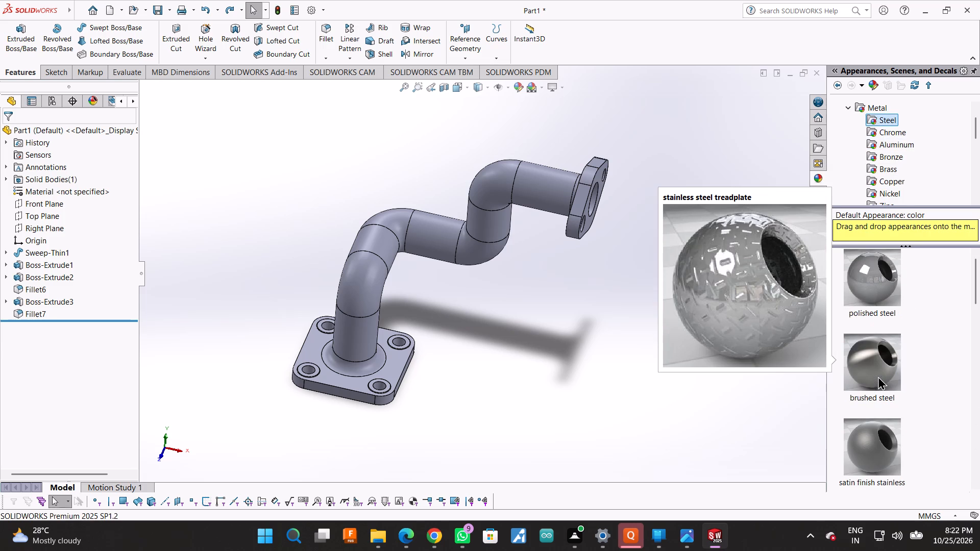
{"action": "left_click", "coordinate": [948, 298]}
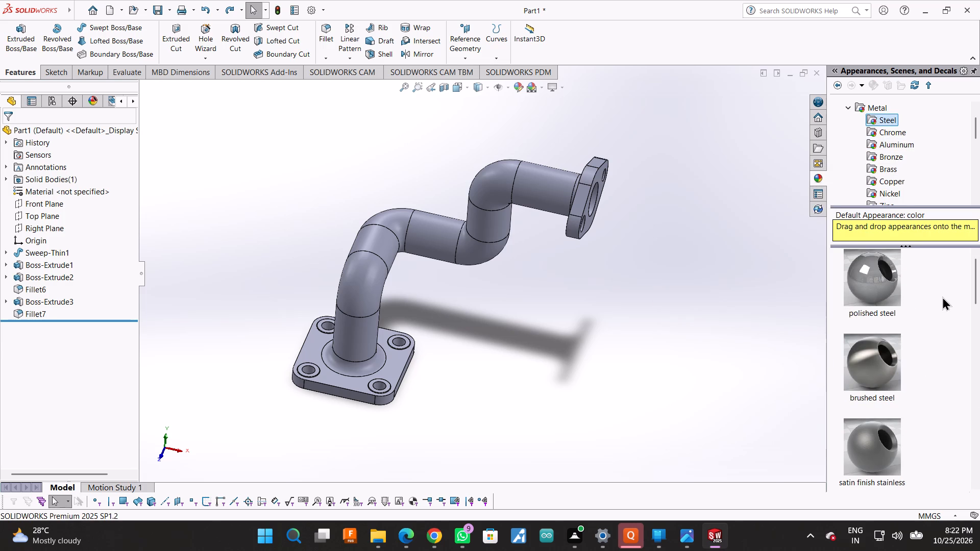
{"action": "left_click", "coordinate": [887, 286]}
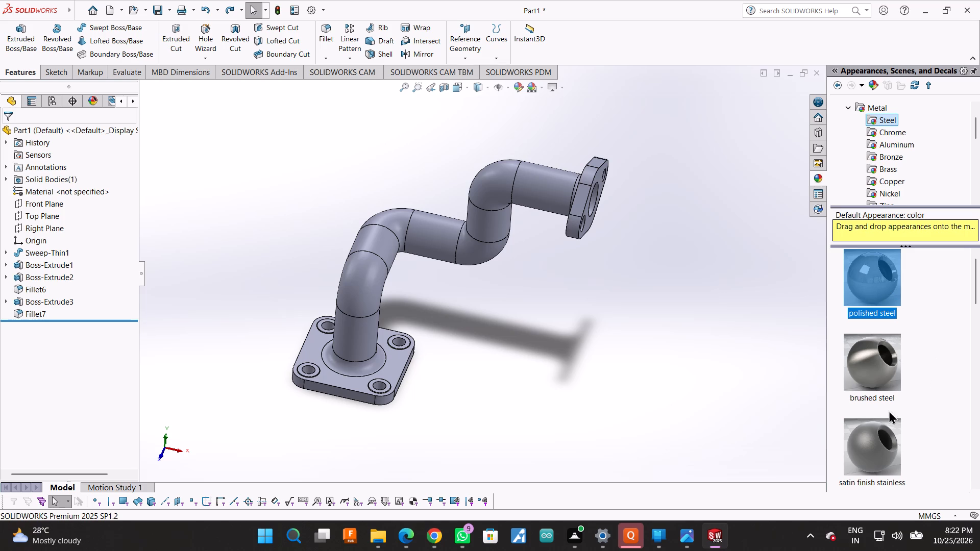
{"action": "scroll", "coordinate": [889, 397], "scroll_direction": "down", "scroll_amount": 3}
{"action": "scroll", "coordinate": [895, 416], "scroll_direction": "up", "scroll_amount": 1}
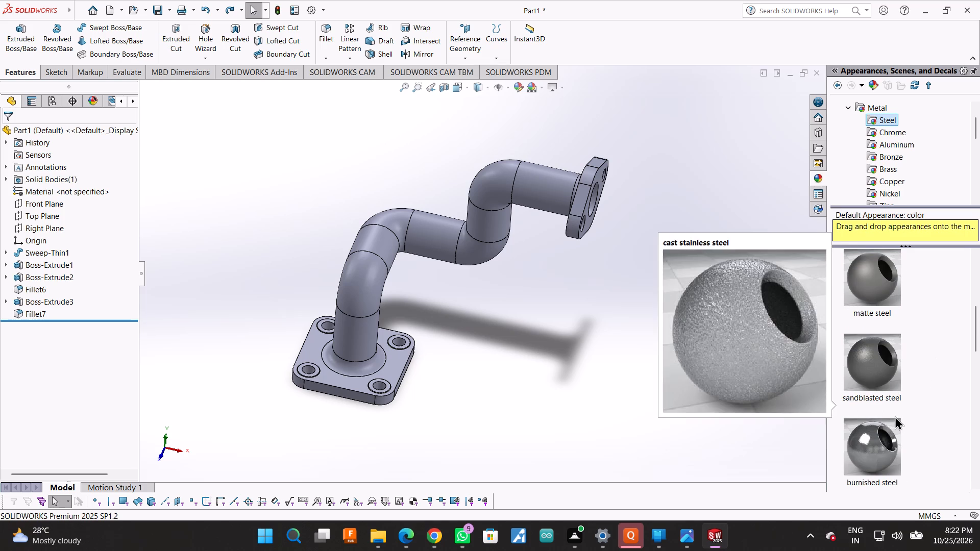
{"action": "left_click", "coordinate": [863, 281]}
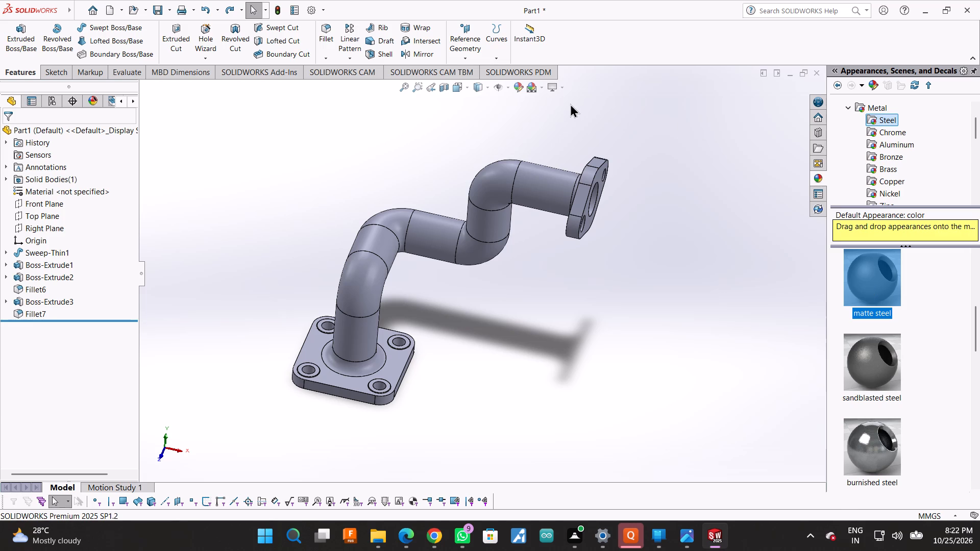
{"action": "left_click", "coordinate": [559, 85]}
{"action": "left_click", "coordinate": [562, 87]}
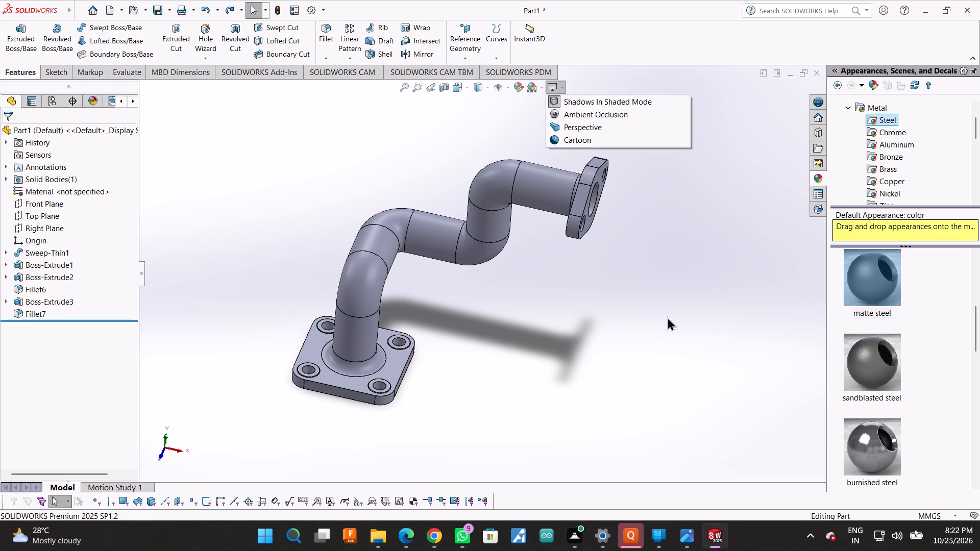
{"action": "left_click_drag", "start_coordinate": [856, 274], "coordinate": [468, 236]}
{"action": "left_click", "coordinate": [468, 236]}
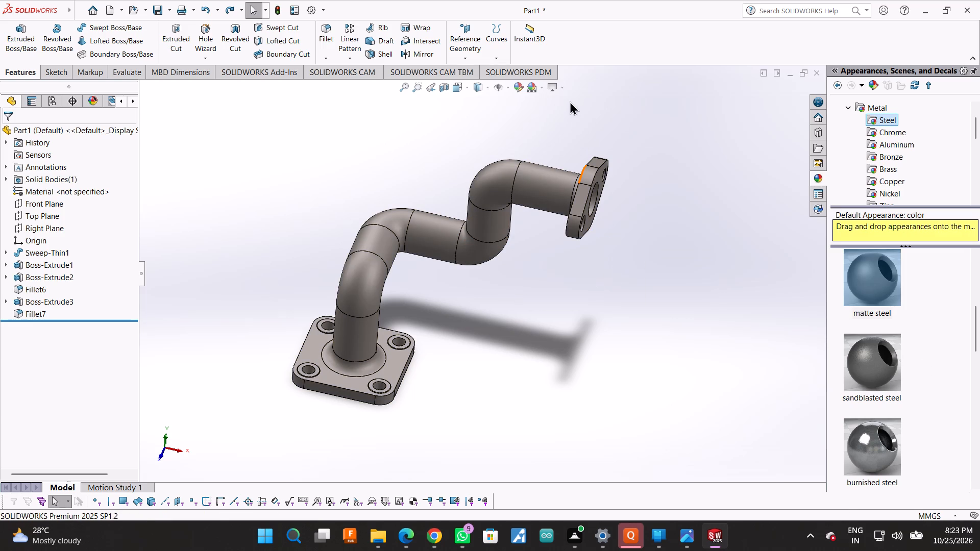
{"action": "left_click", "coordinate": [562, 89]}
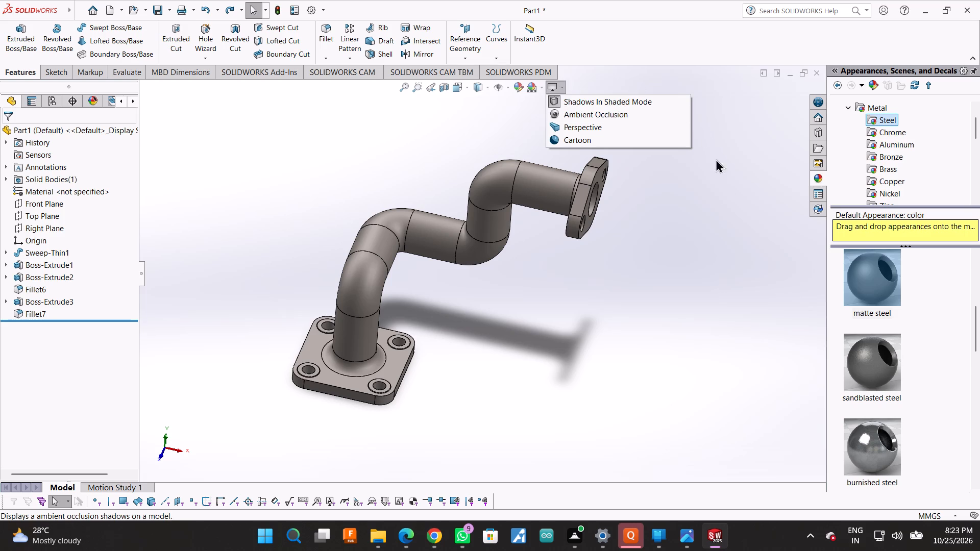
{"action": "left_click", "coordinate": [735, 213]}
Enlarge the graphics area and examine the exhaust connector's steel finish, bent pipe and both flanges from all sides.
{"action": "middle_click", "coordinate": [609, 209]}
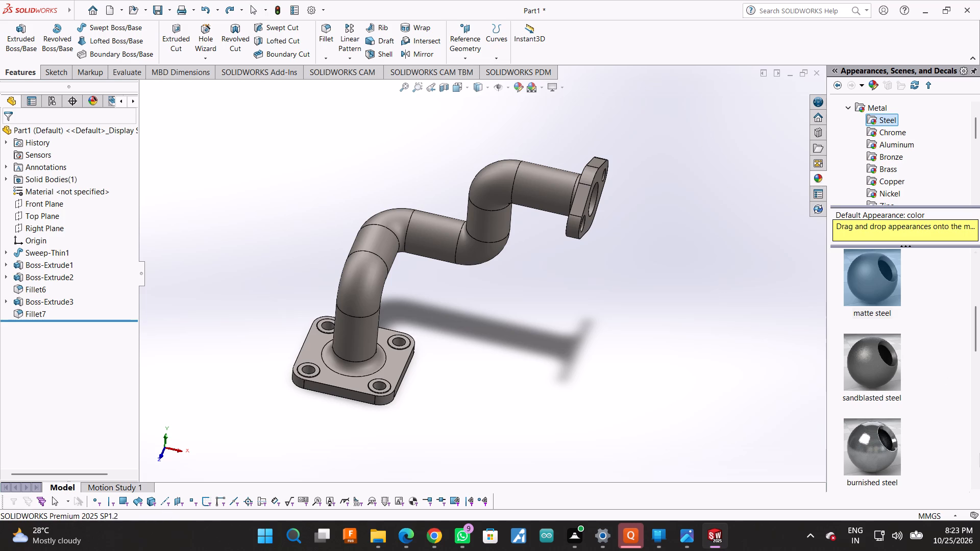
{"action": "left_click_drag", "start_coordinate": [828, 411], "coordinate": [979, 418]}
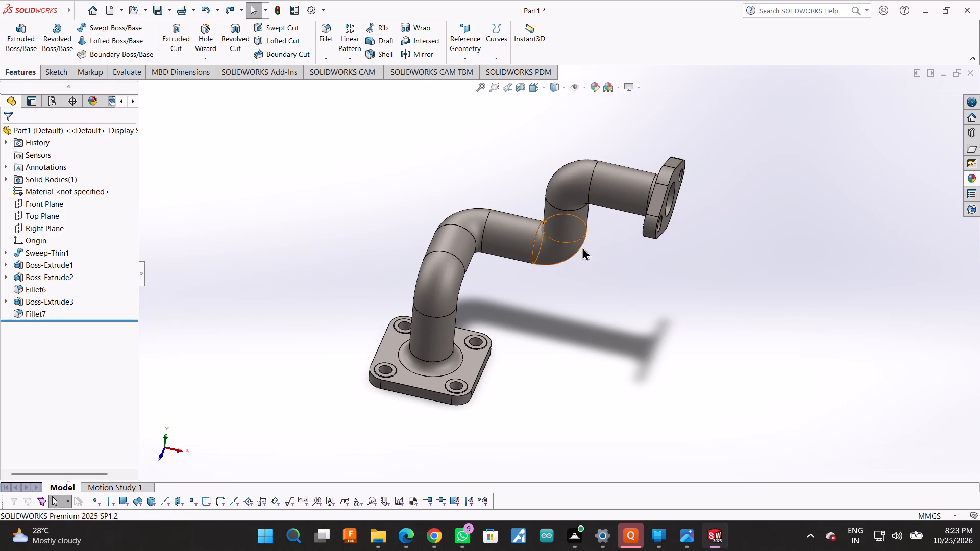
{"action": "middle_click", "coordinate": [719, 203]}
{"action": "middle_click", "coordinate": [659, 188]}
{"action": "right_click", "coordinate": [636, 314]}
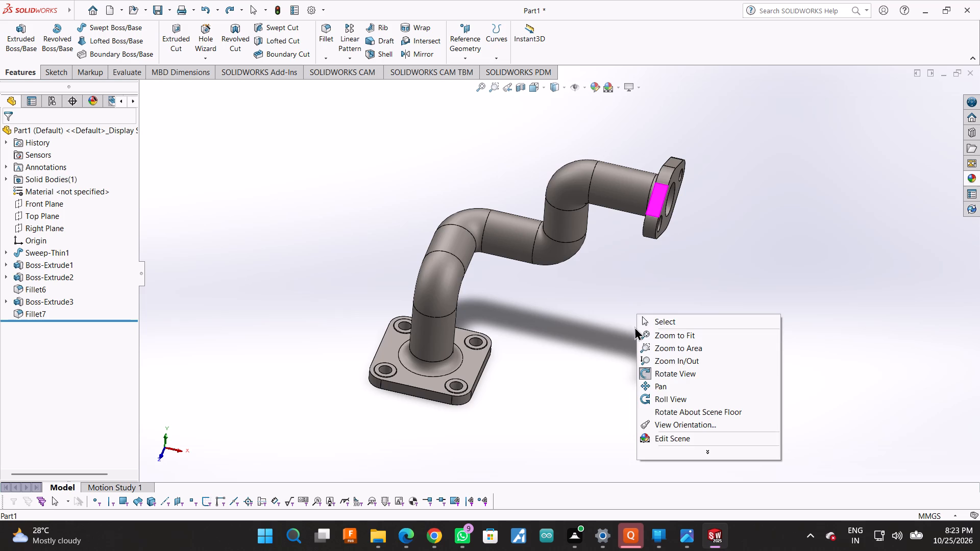
{"action": "left_click", "coordinate": [576, 298]}
{"action": "right_click", "coordinate": [631, 316]}
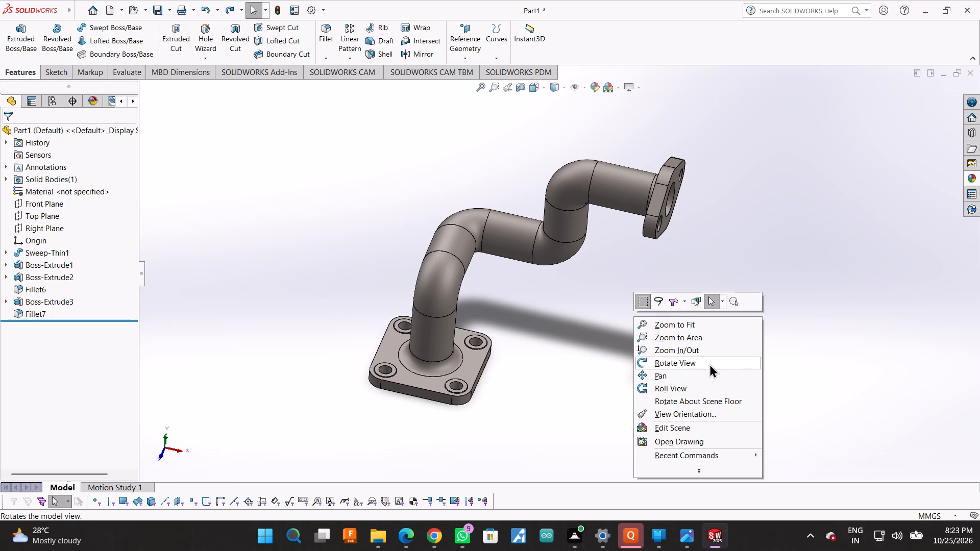
{"action": "left_click", "coordinate": [709, 364]}
{"action": "left_click_drag", "start_coordinate": [694, 337], "coordinate": [704, 260]}
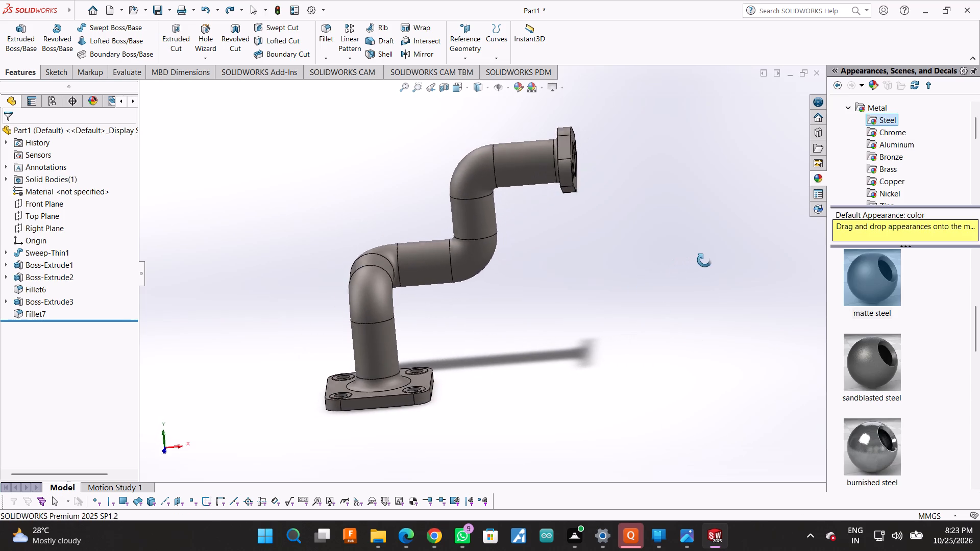
{"action": "left_click_drag", "start_coordinate": [704, 260], "coordinate": [682, 243]}
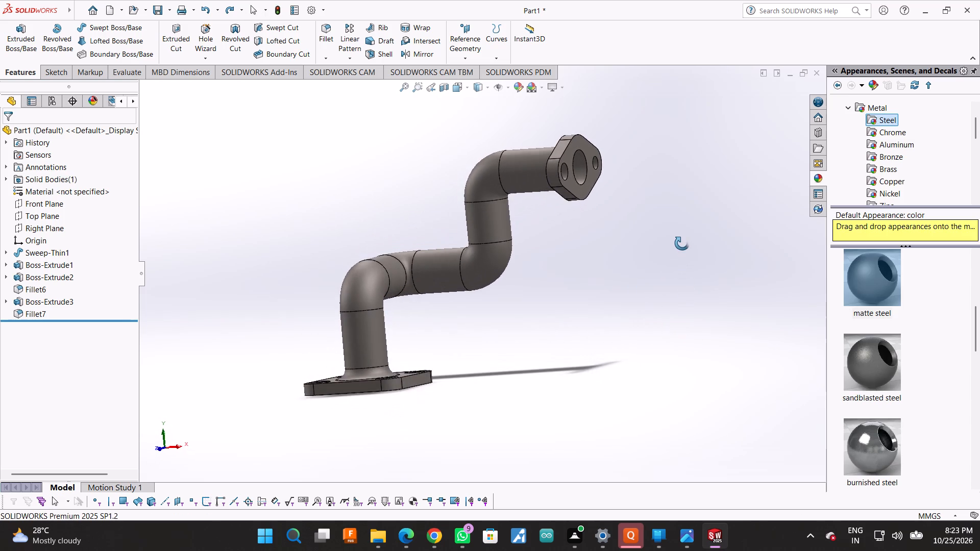
{"action": "left_click_drag", "start_coordinate": [682, 243], "coordinate": [694, 269]}
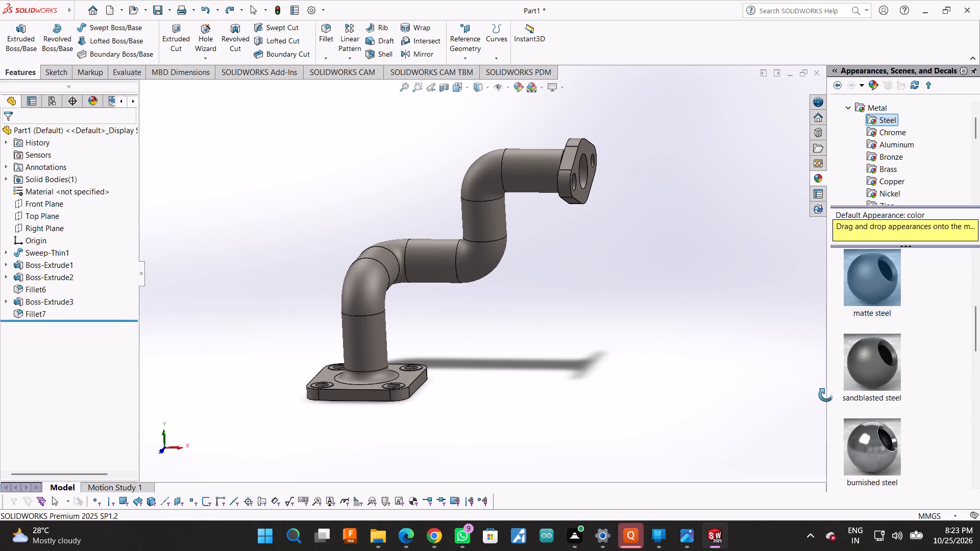
{"action": "left_click", "coordinate": [826, 395]}
{"action": "left_click_drag", "start_coordinate": [826, 395], "coordinate": [979, 416]}
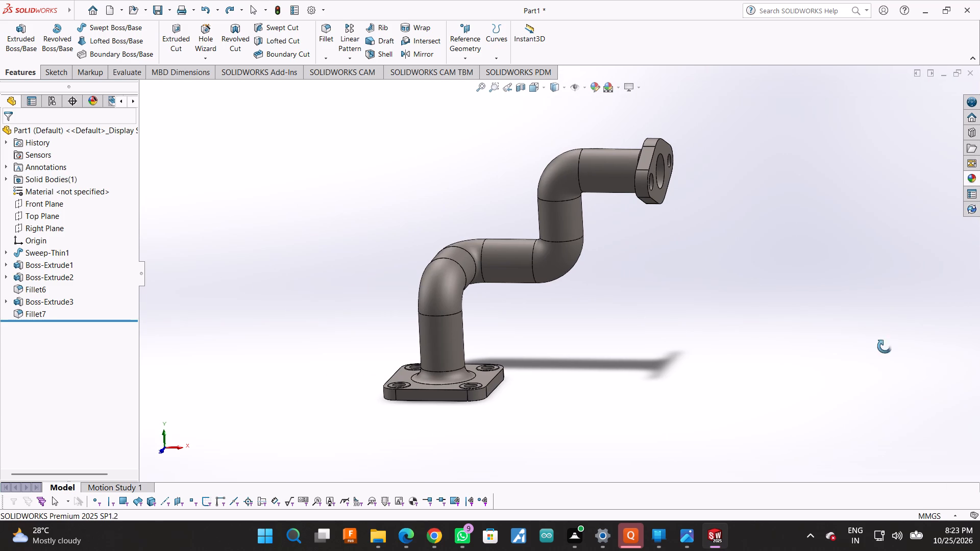
{"action": "left_click_drag", "start_coordinate": [782, 272], "coordinate": [643, 377]}
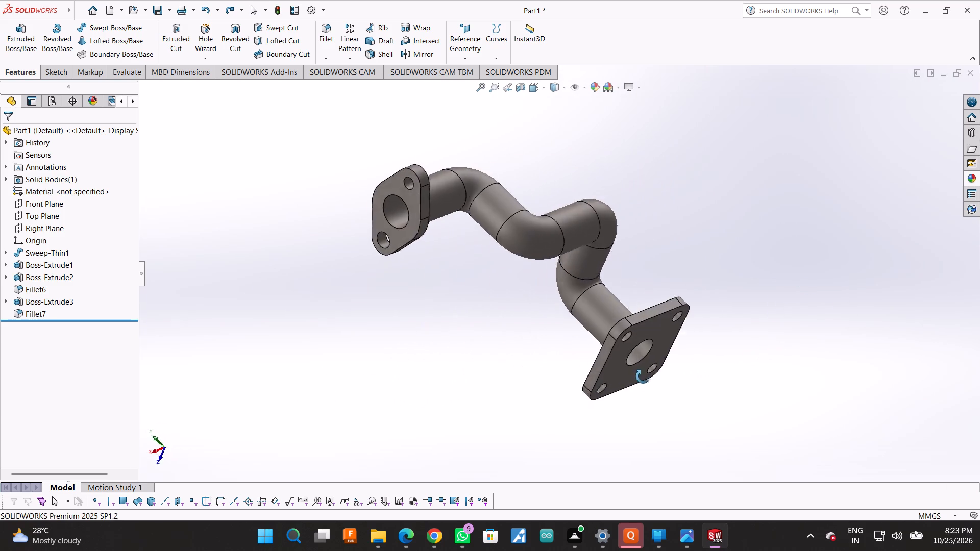
{"action": "left_click_drag", "start_coordinate": [643, 377], "coordinate": [739, 324]}
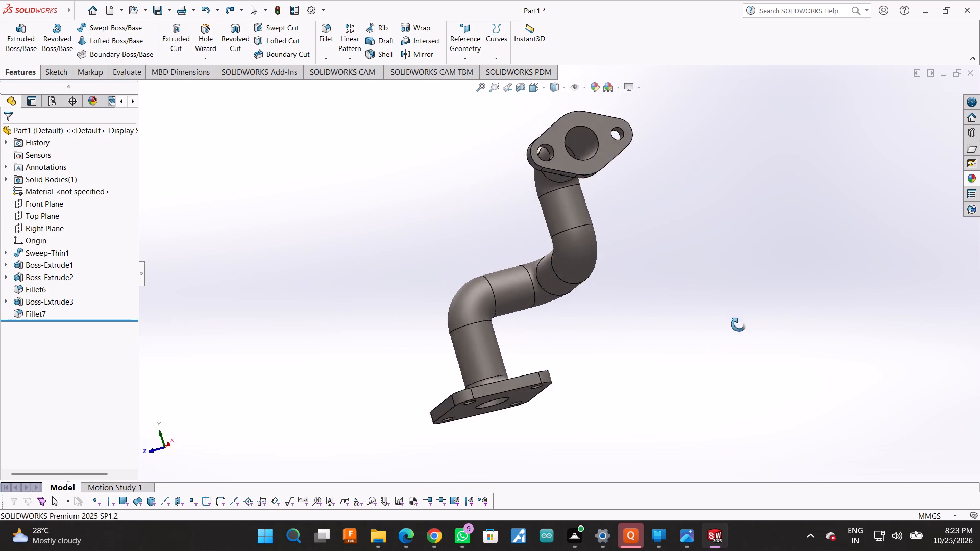
{"action": "left_click_drag", "start_coordinate": [739, 324], "coordinate": [837, 246]}
{"action": "left_click_drag", "start_coordinate": [749, 340], "coordinate": [707, 433]}
{"action": "left_click_drag", "start_coordinate": [744, 294], "coordinate": [737, 318]}
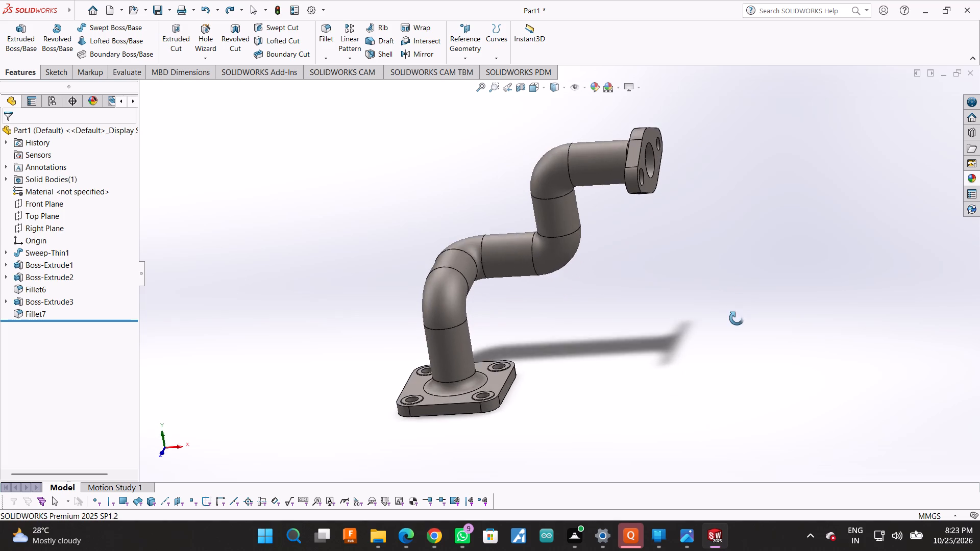
Examine the exhaust connector's lower four-hole flange, pipe bends and overall shape from closer and farther views.
{"action": "left_click_drag", "start_coordinate": [737, 318], "coordinate": [747, 333]}
{"action": "scroll", "coordinate": [438, 375], "scroll_direction": "down", "scroll_amount": 2}
{"action": "left_click_drag", "start_coordinate": [637, 367], "coordinate": [616, 376]}
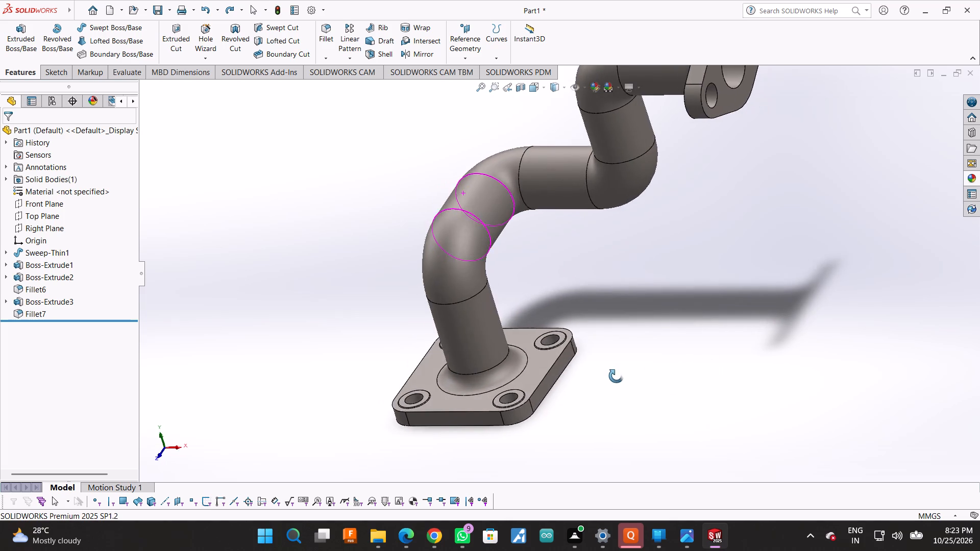
{"action": "left_click_drag", "start_coordinate": [616, 376], "coordinate": [622, 345]}
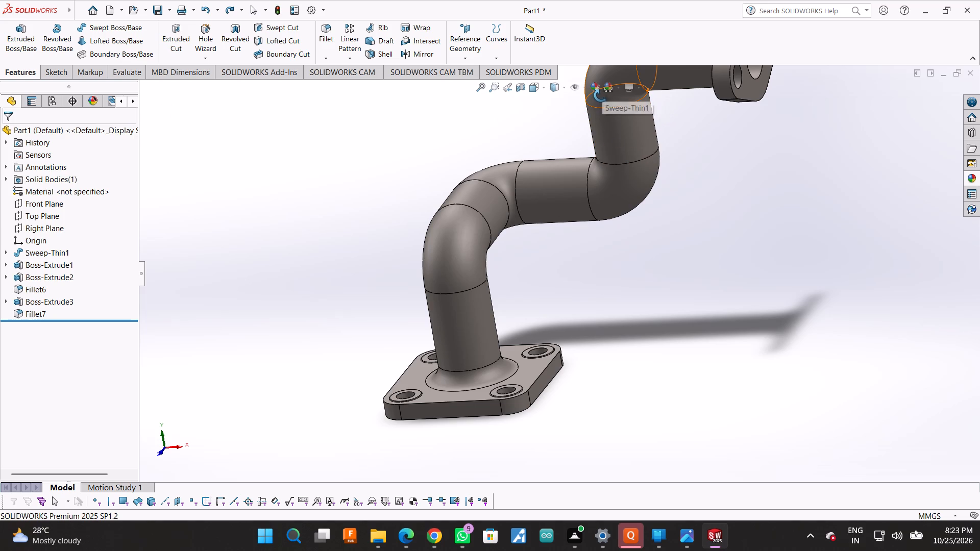
{"action": "scroll", "coordinate": [678, 326], "scroll_direction": "up", "scroll_amount": 1}
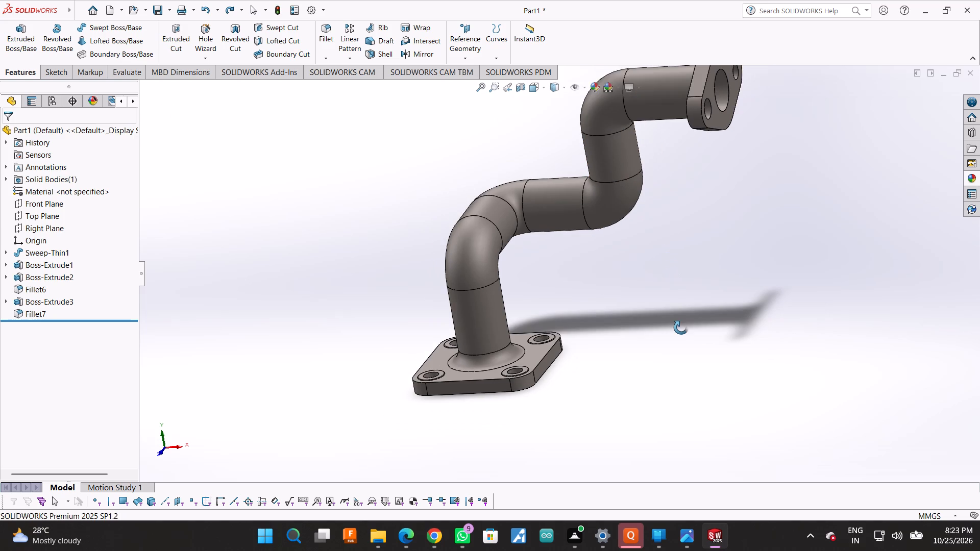
{"action": "scroll", "coordinate": [682, 330], "scroll_direction": "up", "scroll_amount": 2}
{"action": "key", "text": "Escape"}
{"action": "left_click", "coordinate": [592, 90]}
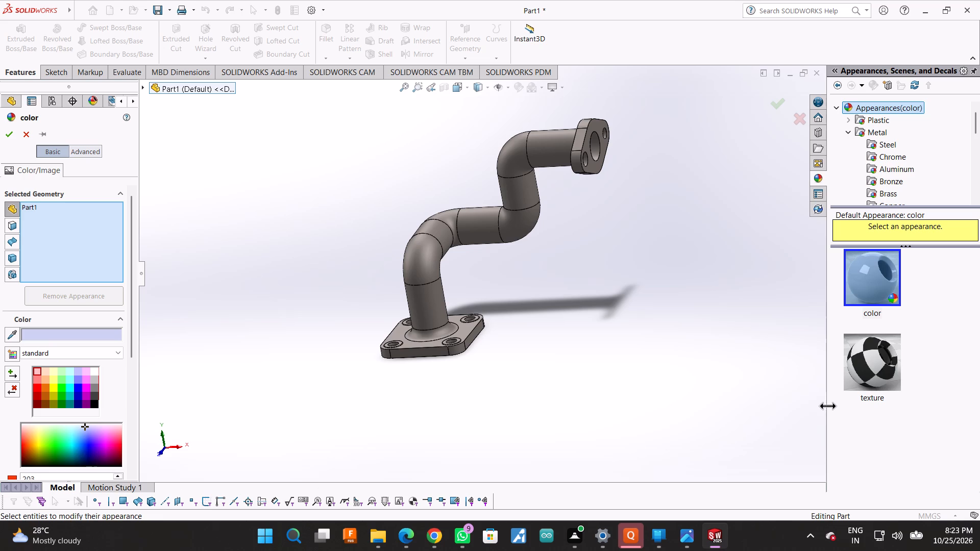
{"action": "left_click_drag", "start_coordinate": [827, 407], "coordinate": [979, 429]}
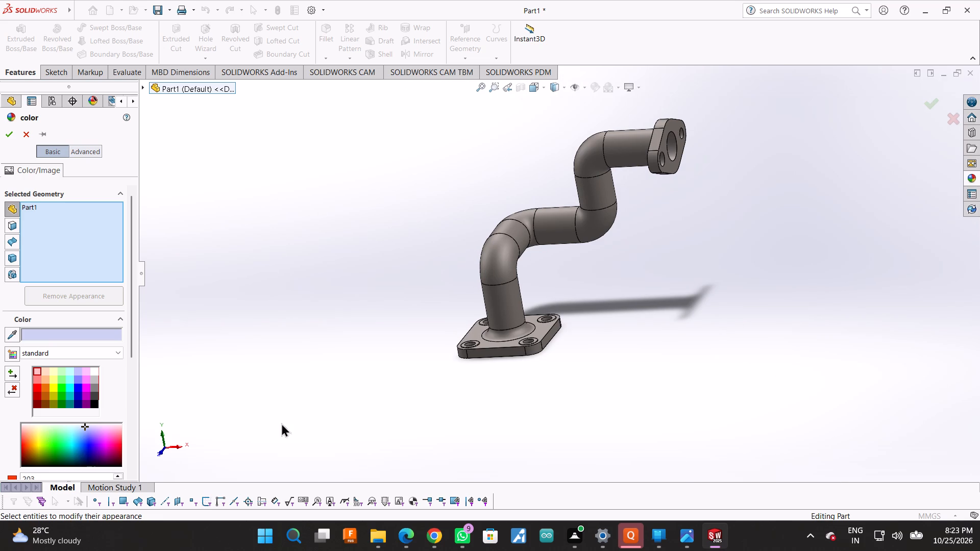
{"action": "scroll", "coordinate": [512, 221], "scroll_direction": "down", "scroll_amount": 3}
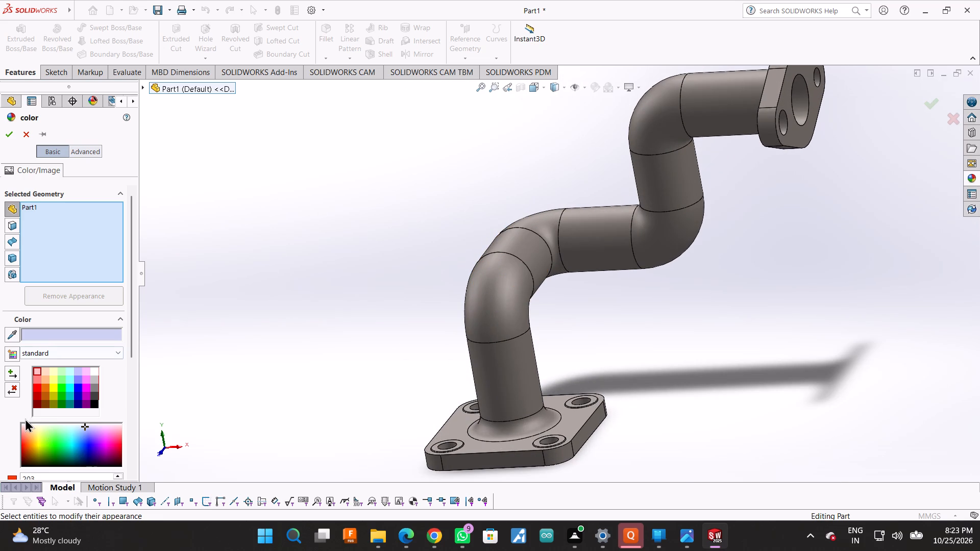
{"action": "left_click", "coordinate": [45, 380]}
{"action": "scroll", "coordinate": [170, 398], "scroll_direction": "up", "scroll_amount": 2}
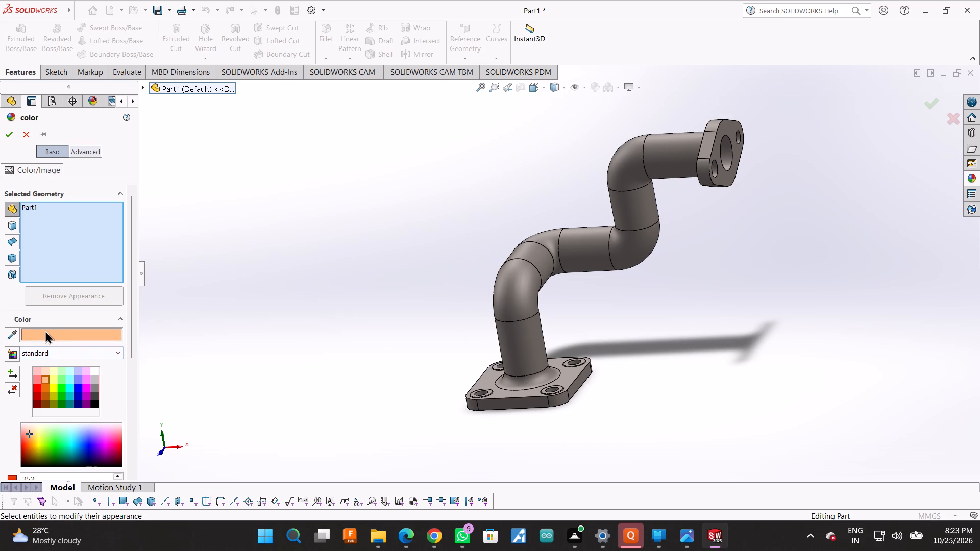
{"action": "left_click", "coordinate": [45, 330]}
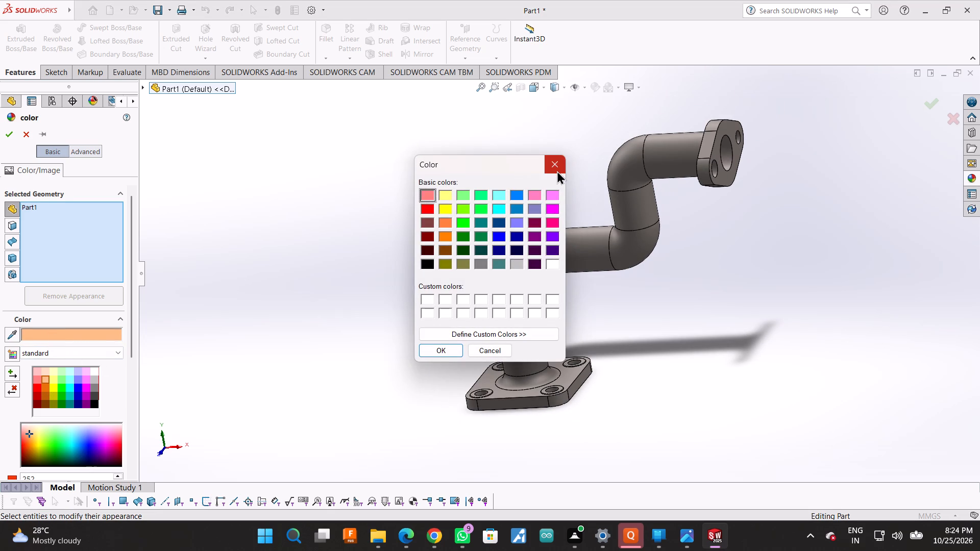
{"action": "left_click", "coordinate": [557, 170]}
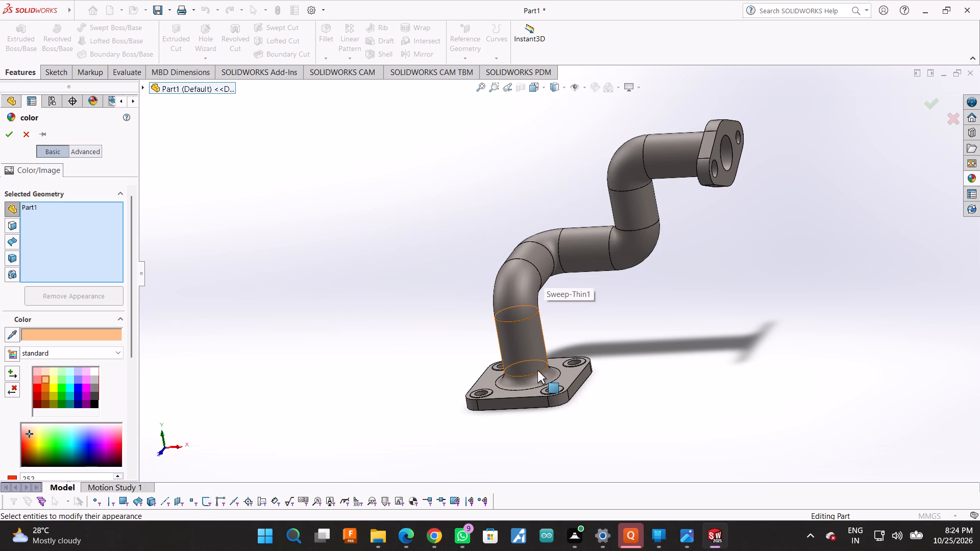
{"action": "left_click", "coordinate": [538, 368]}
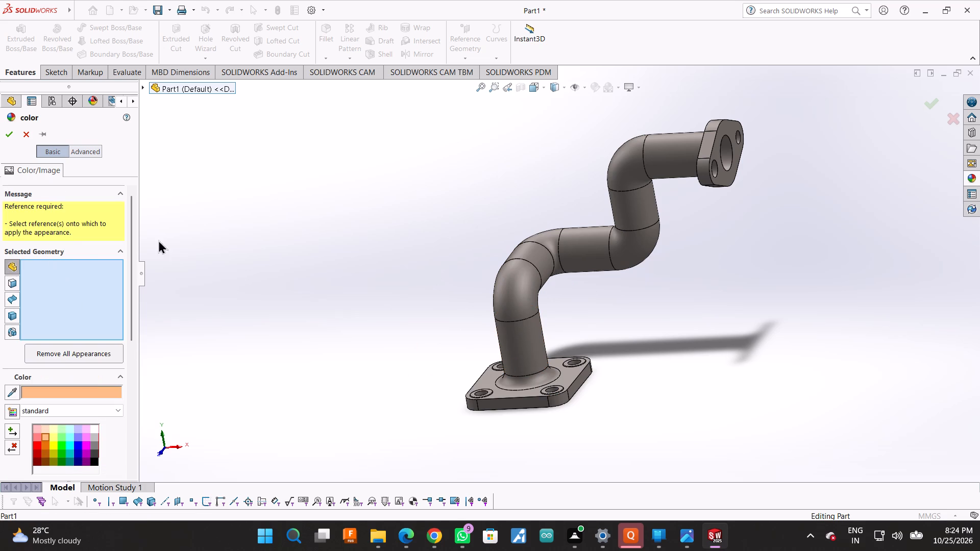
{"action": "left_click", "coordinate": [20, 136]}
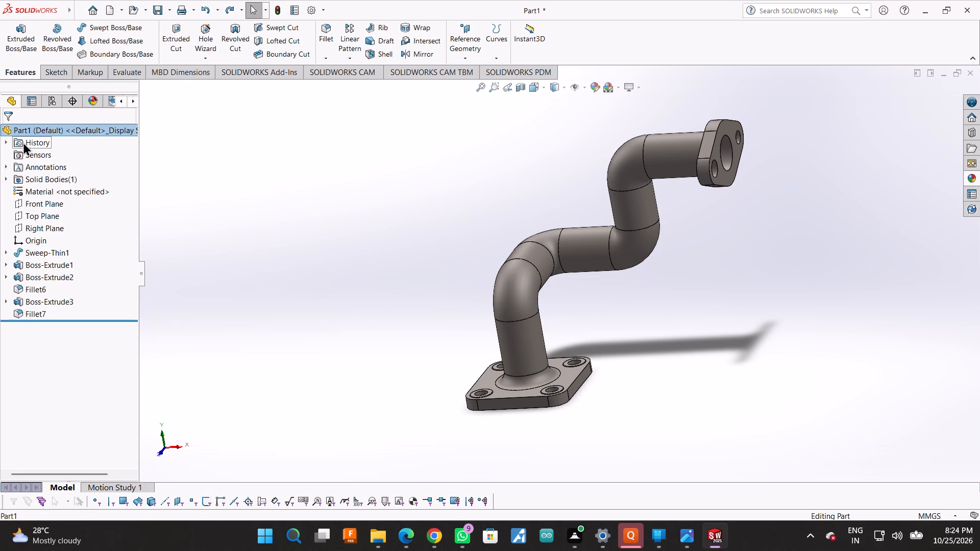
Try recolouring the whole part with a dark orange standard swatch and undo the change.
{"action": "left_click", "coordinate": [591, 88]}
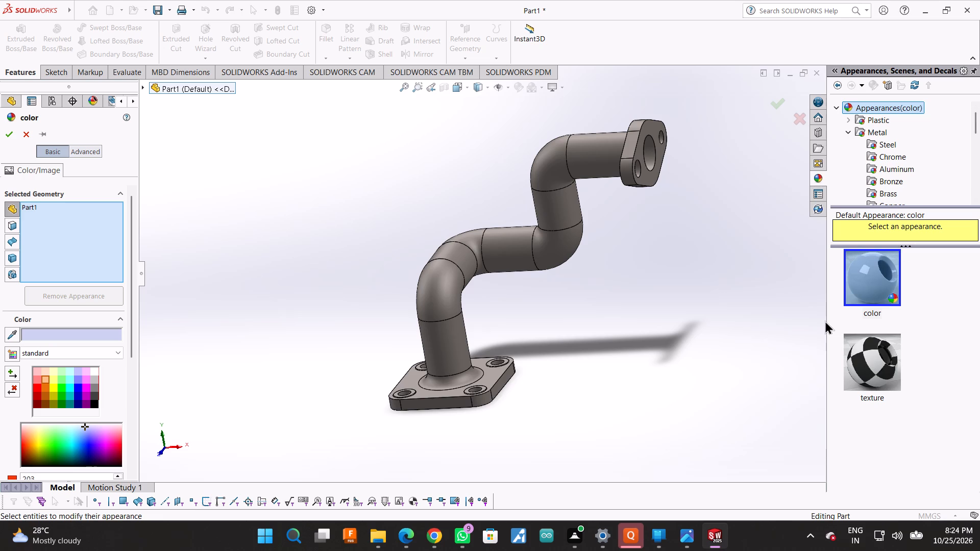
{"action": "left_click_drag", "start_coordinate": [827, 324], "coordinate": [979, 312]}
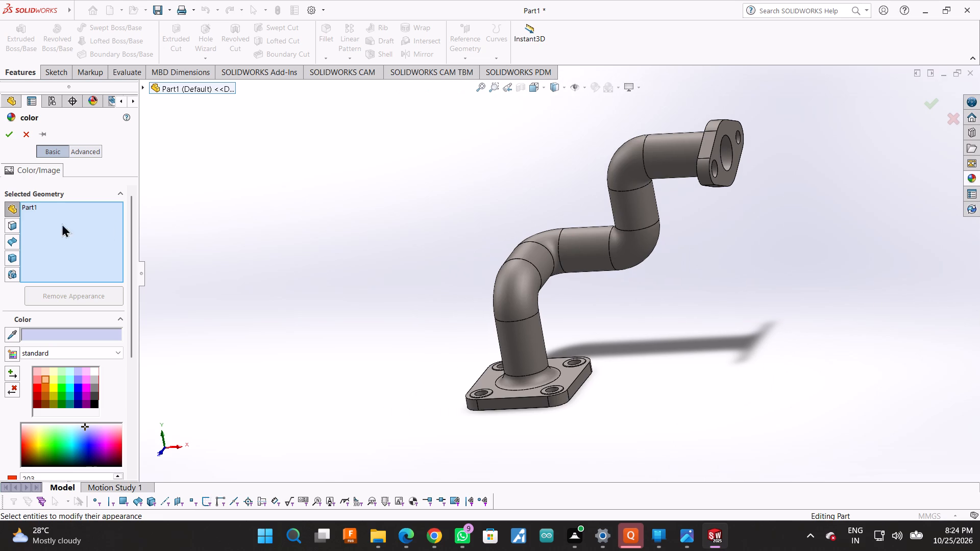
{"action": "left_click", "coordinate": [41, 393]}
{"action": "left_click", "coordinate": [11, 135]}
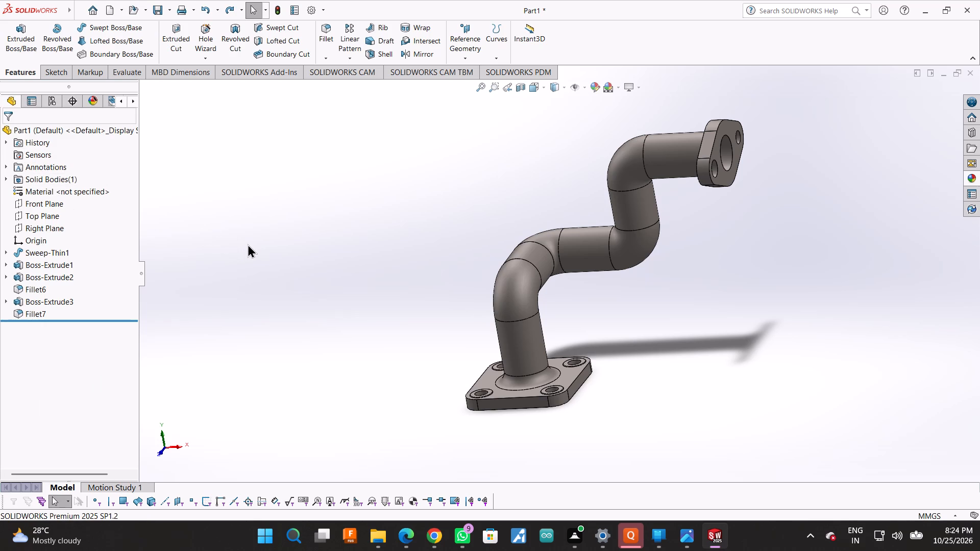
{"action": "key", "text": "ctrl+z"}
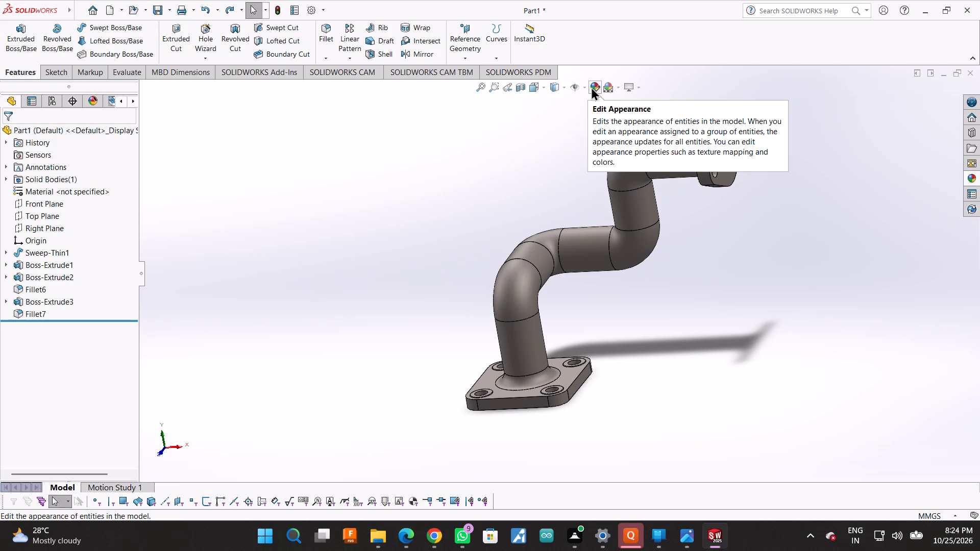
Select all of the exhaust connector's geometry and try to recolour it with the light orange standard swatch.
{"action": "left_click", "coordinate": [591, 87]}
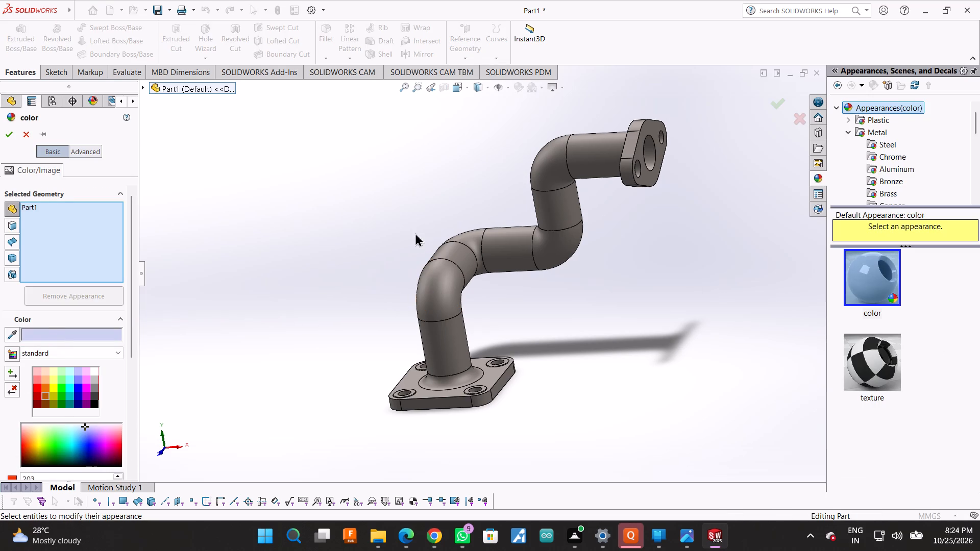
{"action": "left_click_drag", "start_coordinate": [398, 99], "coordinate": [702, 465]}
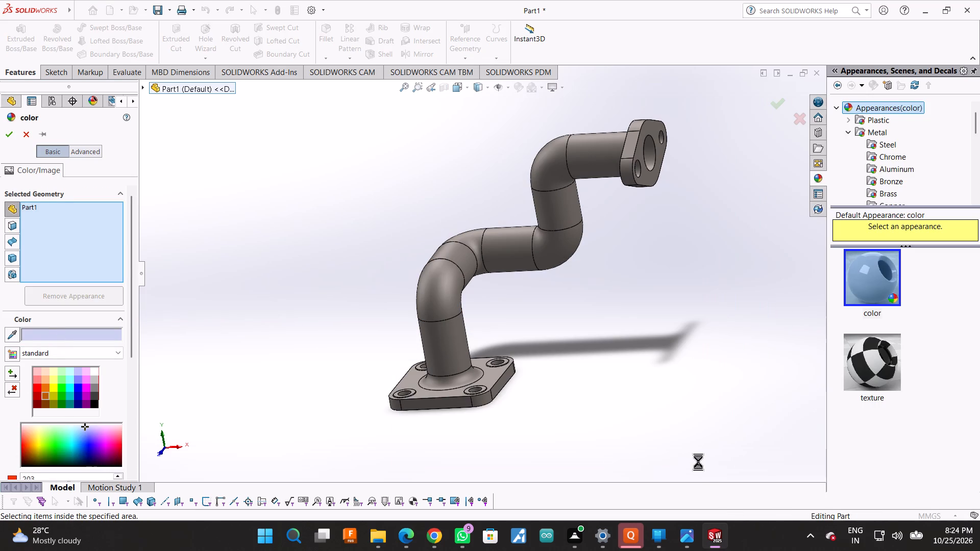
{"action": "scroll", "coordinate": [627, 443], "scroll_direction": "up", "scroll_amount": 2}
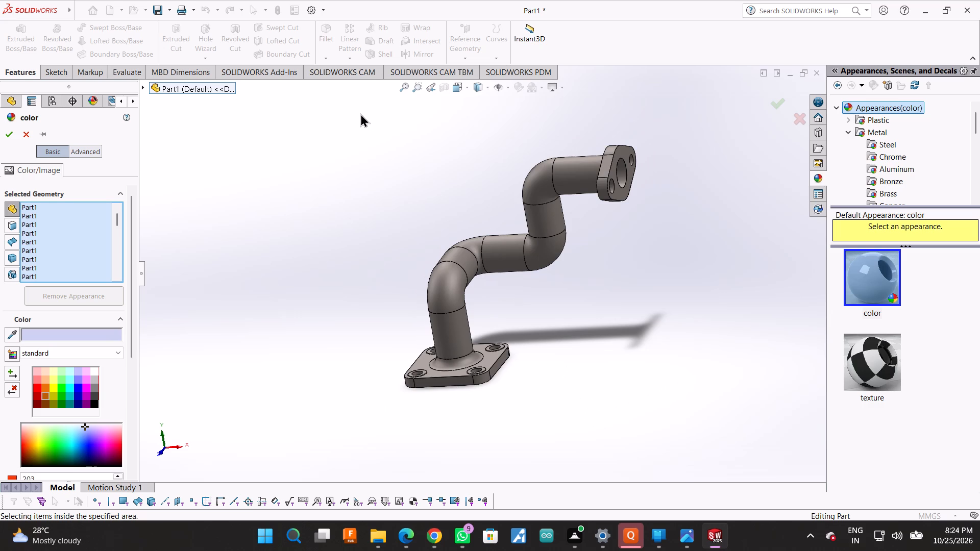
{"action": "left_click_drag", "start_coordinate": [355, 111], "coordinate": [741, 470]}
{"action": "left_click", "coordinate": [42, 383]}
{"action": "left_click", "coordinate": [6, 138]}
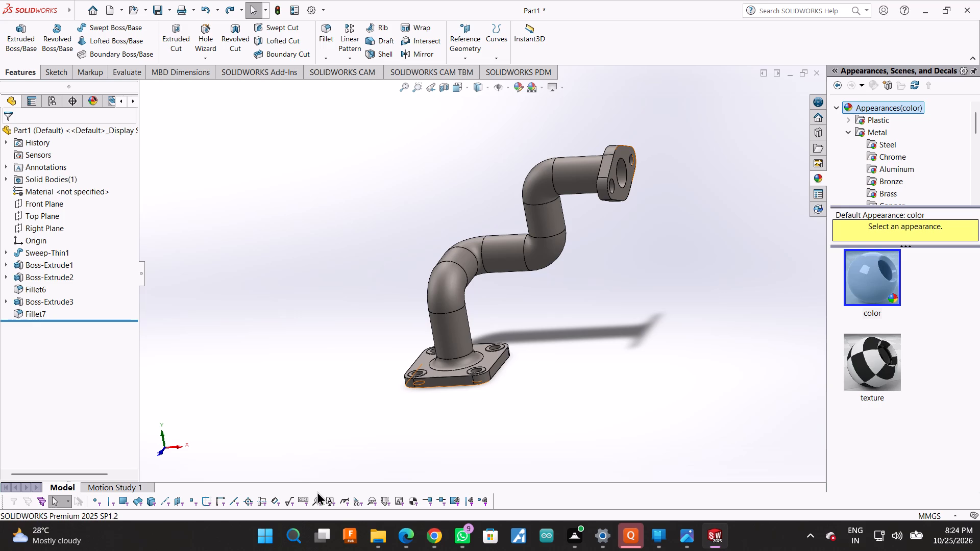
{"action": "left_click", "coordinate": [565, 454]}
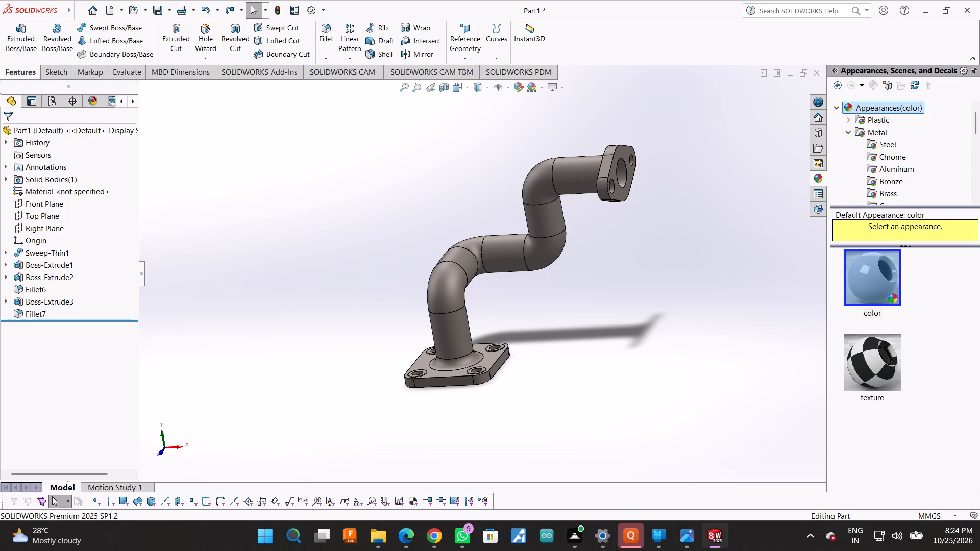
Undo the recent appearance changes on the exhaust connector, including its matte steel finish.
{"action": "key", "text": "ctrl+super+z"}
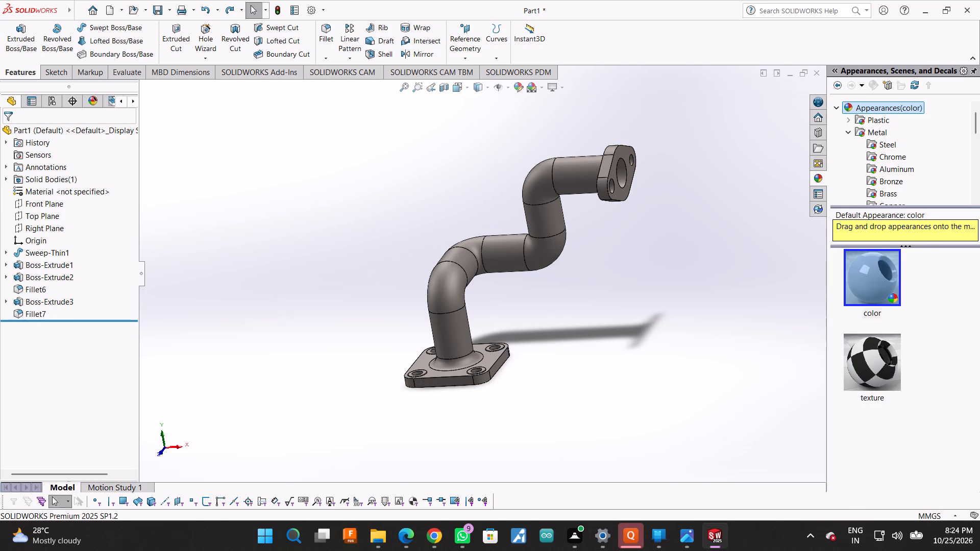
{"action": "key", "text": "ctrl+z"}
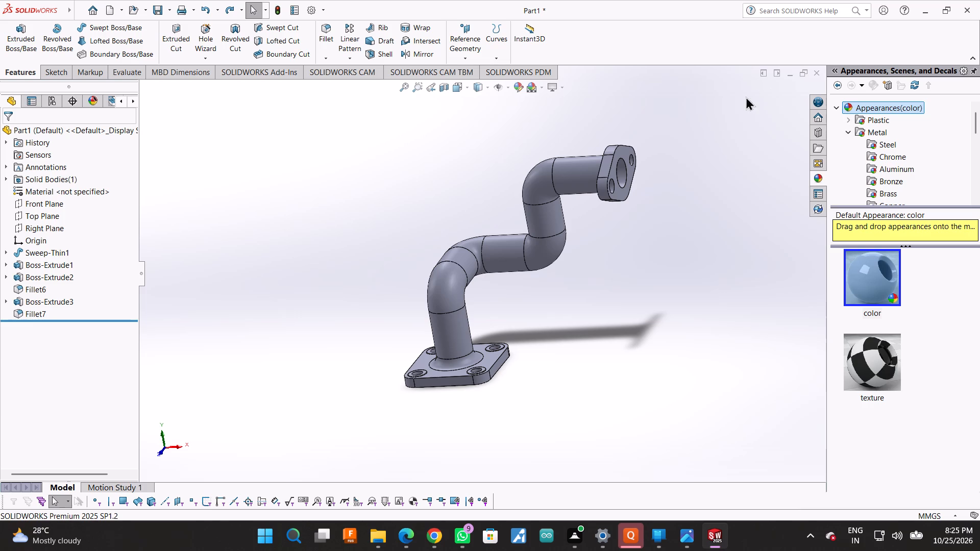
Apply the matte steel appearance from the Steel category of metals to the exhaust connector, and collapse the appearance library.
{"action": "scroll", "coordinate": [715, 115], "scroll_direction": "down", "scroll_amount": 1}
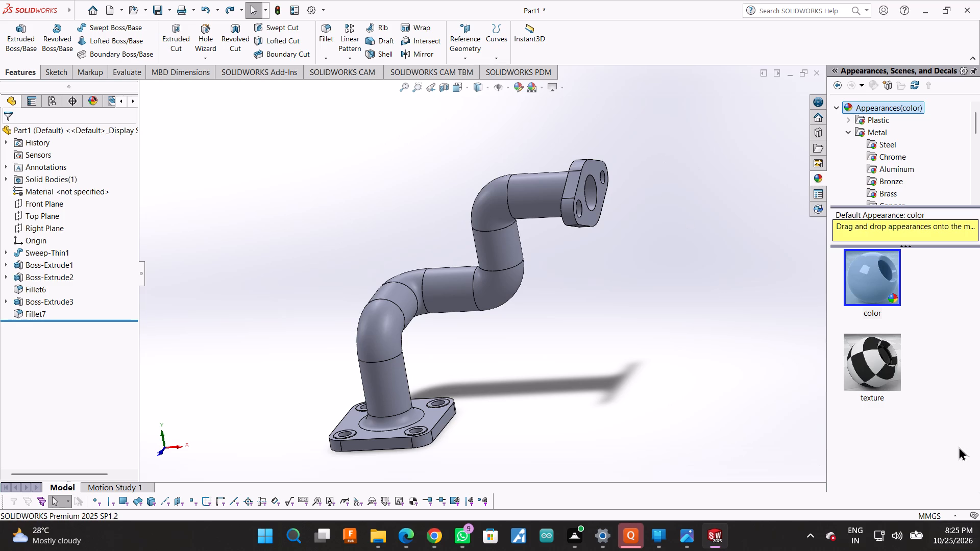
{"action": "left_click", "coordinate": [894, 139]}
{"action": "scroll", "coordinate": [920, 400], "scroll_direction": "down", "scroll_amount": 3}
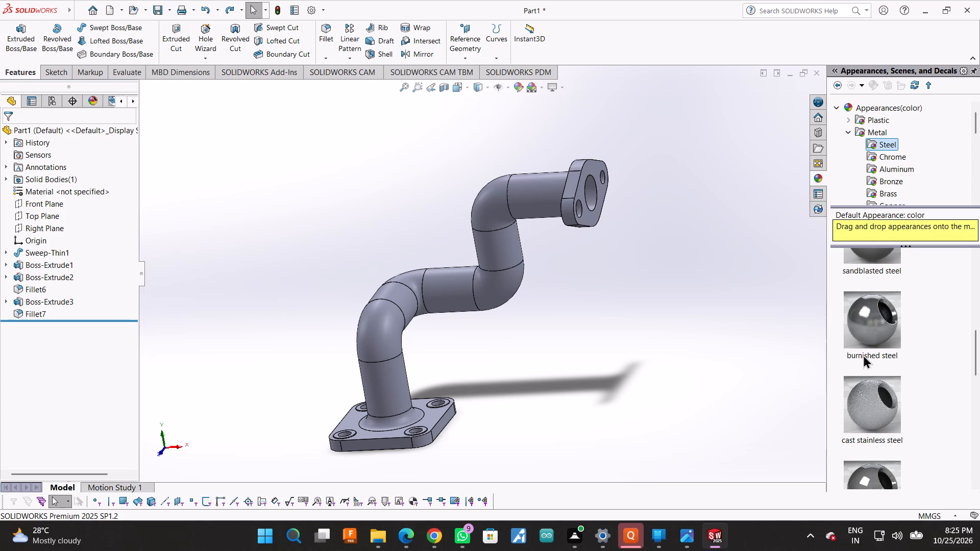
{"action": "scroll", "coordinate": [885, 364], "scroll_direction": "up", "scroll_amount": 4}
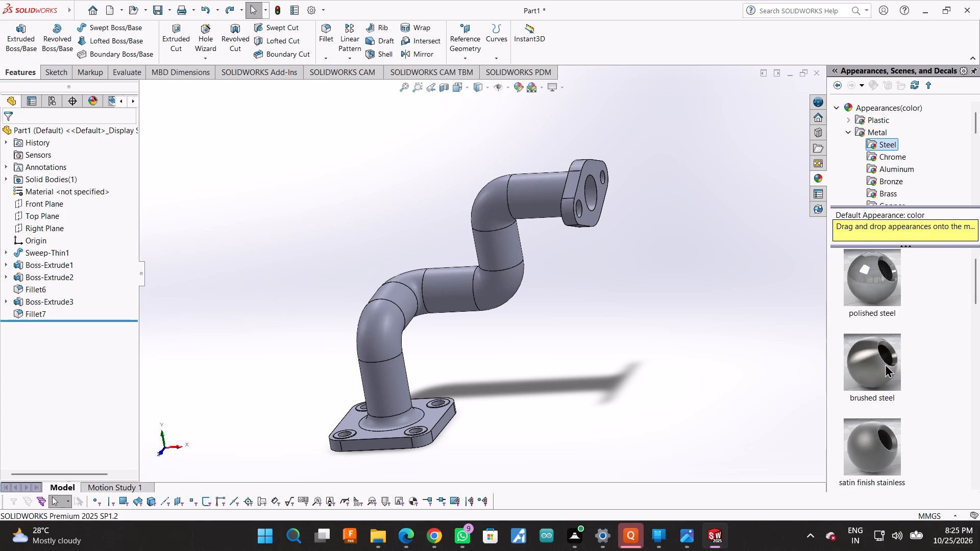
{"action": "scroll", "coordinate": [885, 364], "scroll_direction": "up", "scroll_amount": 2}
{"action": "scroll", "coordinate": [885, 364], "scroll_direction": "down", "scroll_amount": 1}
{"action": "left_click", "coordinate": [885, 394]}
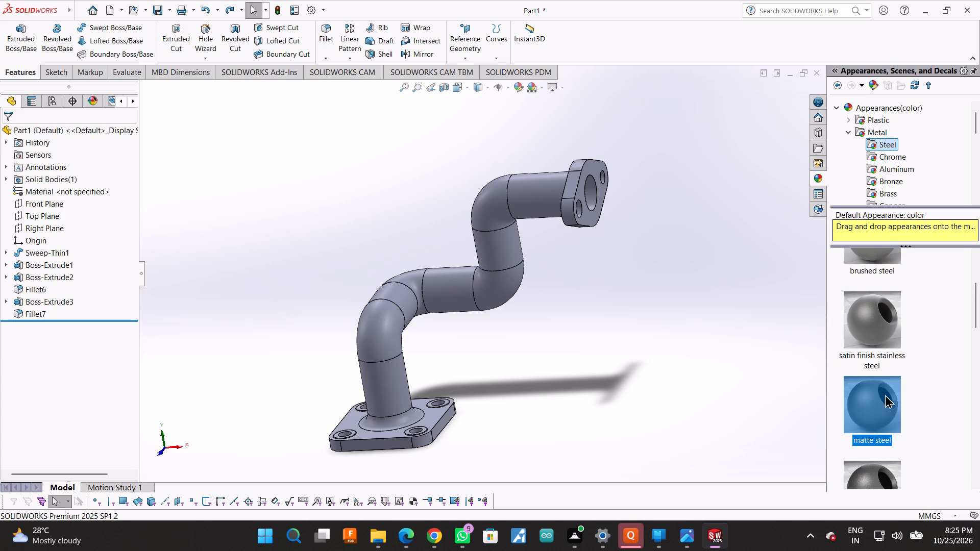
{"action": "left_click_drag", "start_coordinate": [871, 391], "coordinate": [509, 234]}
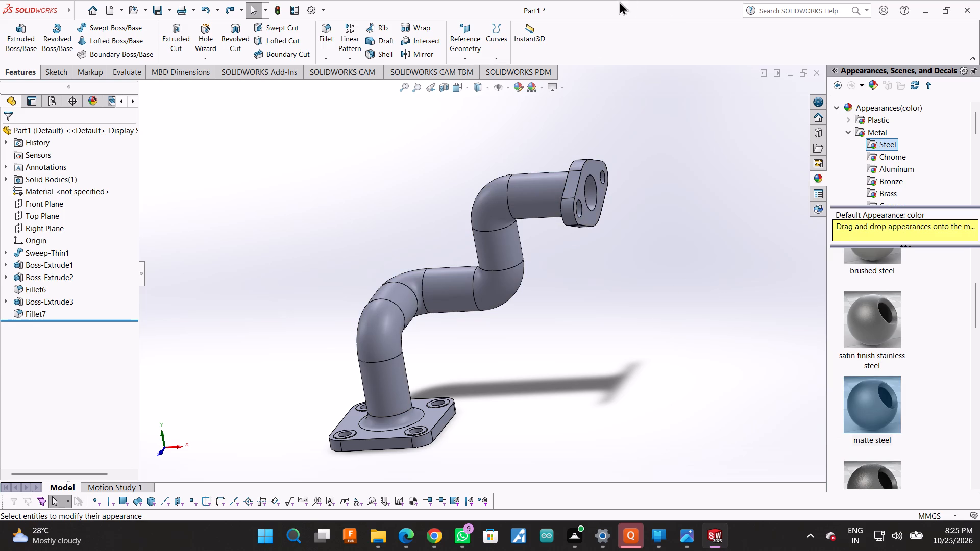
{"action": "left_click", "coordinate": [559, 87]}
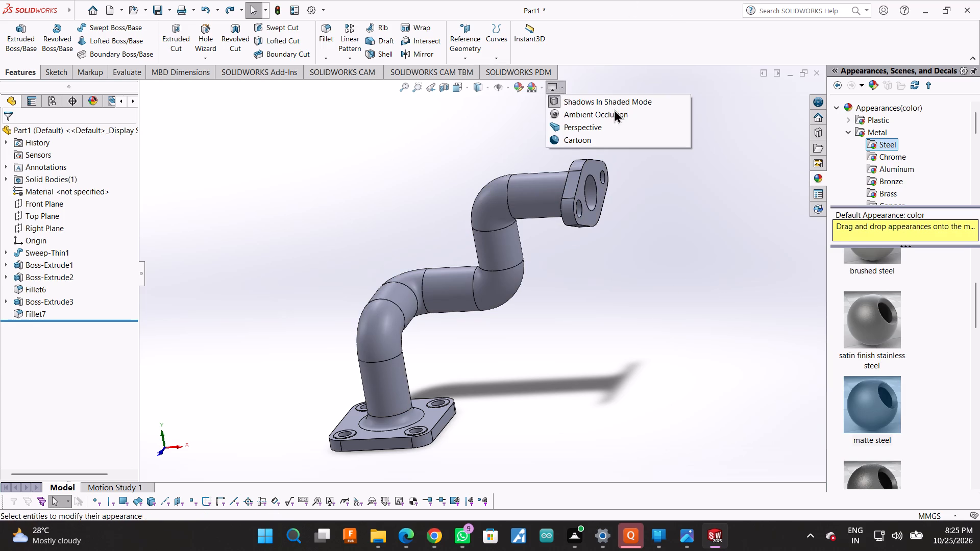
{"action": "left_click", "coordinate": [669, 253]}
{"action": "left_click_drag", "start_coordinate": [876, 419], "coordinate": [338, 292]}
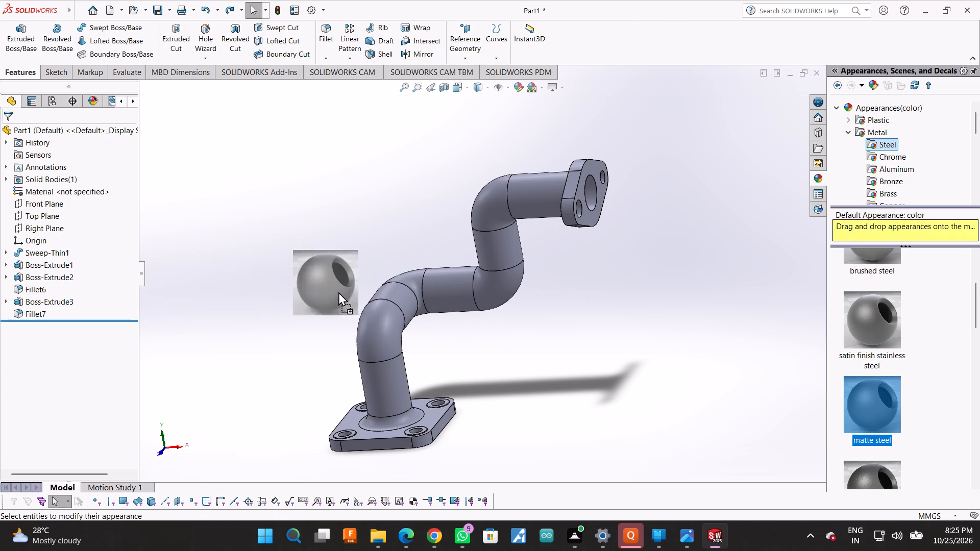
{"action": "left_click_drag", "start_coordinate": [338, 292], "coordinate": [412, 311]}
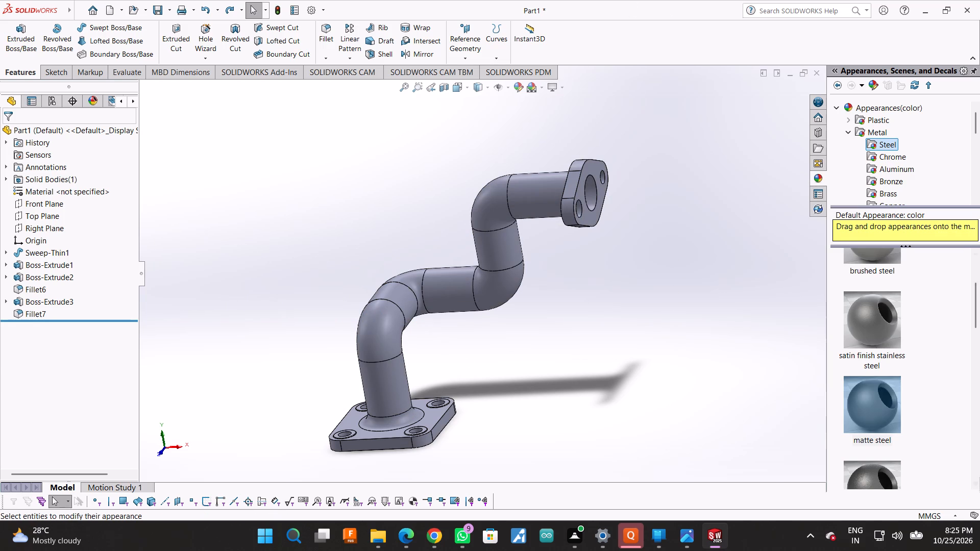
{"action": "left_click_drag", "start_coordinate": [880, 391], "coordinate": [548, 217]}
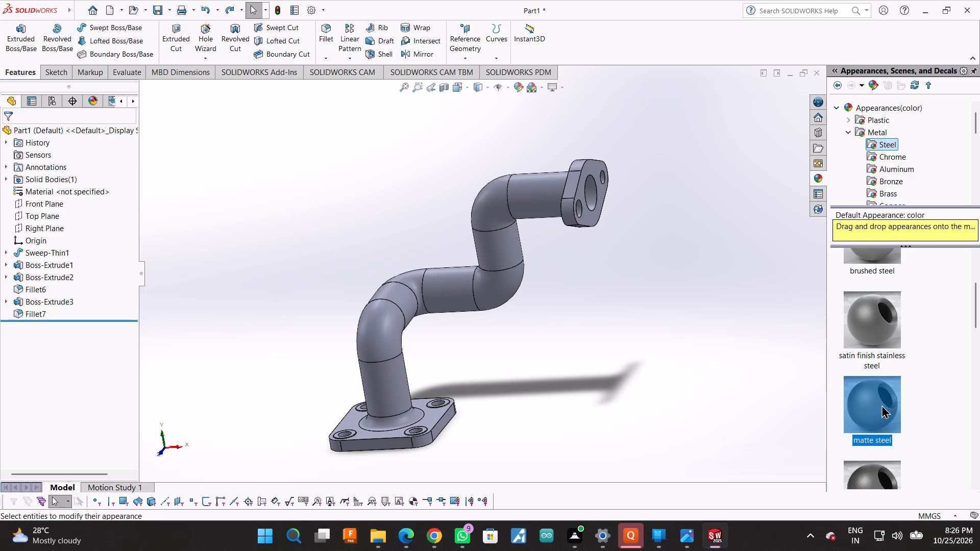
{"action": "left_click_drag", "start_coordinate": [881, 405], "coordinate": [415, 322]}
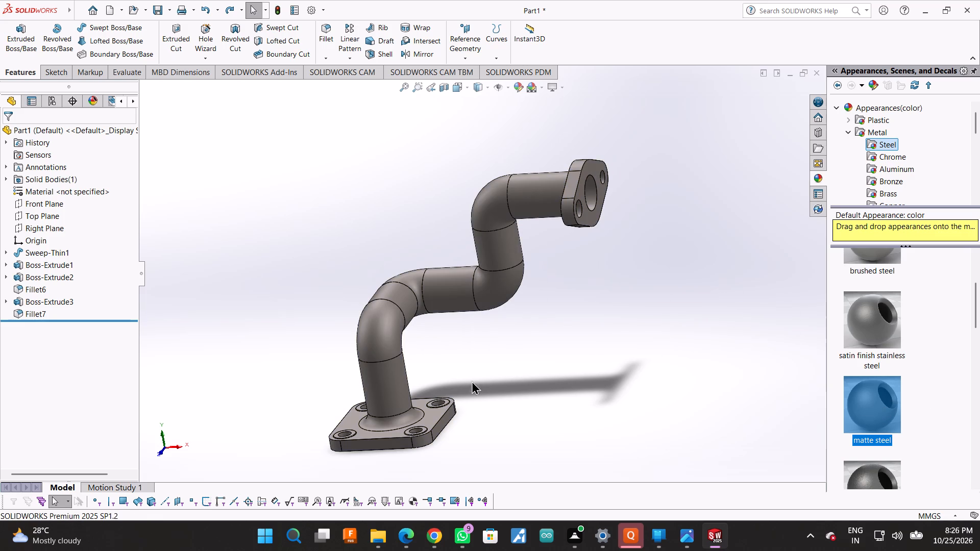
{"action": "left_click", "coordinate": [606, 357]}
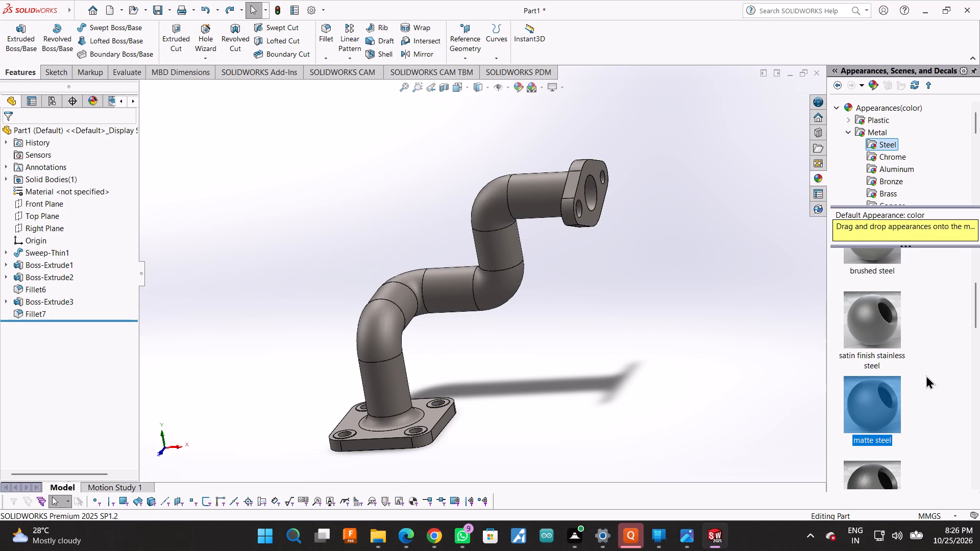
{"action": "left_click", "coordinate": [926, 375]}
{"action": "left_click_drag", "start_coordinate": [829, 359], "coordinate": [979, 343]}
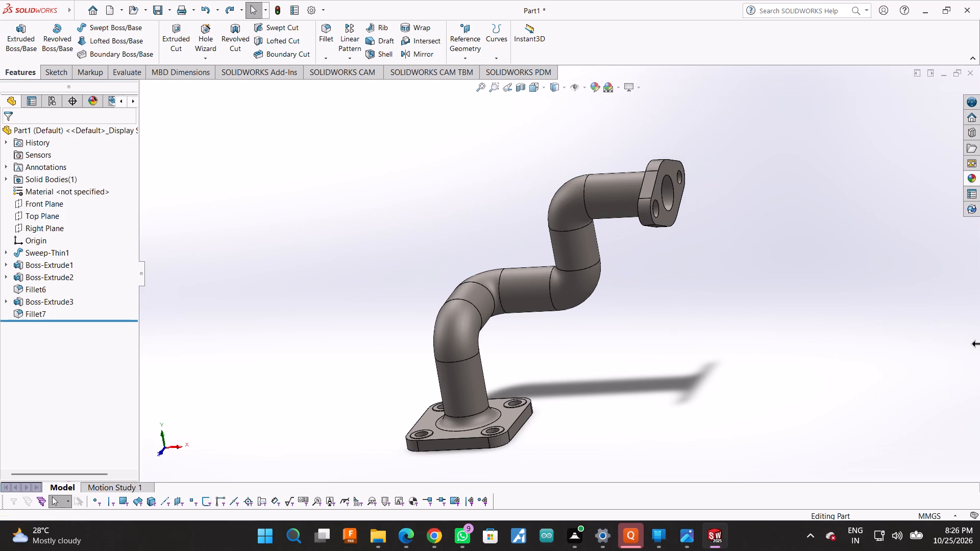
{"action": "left_click_drag", "start_coordinate": [979, 343], "coordinate": [979, 343]}
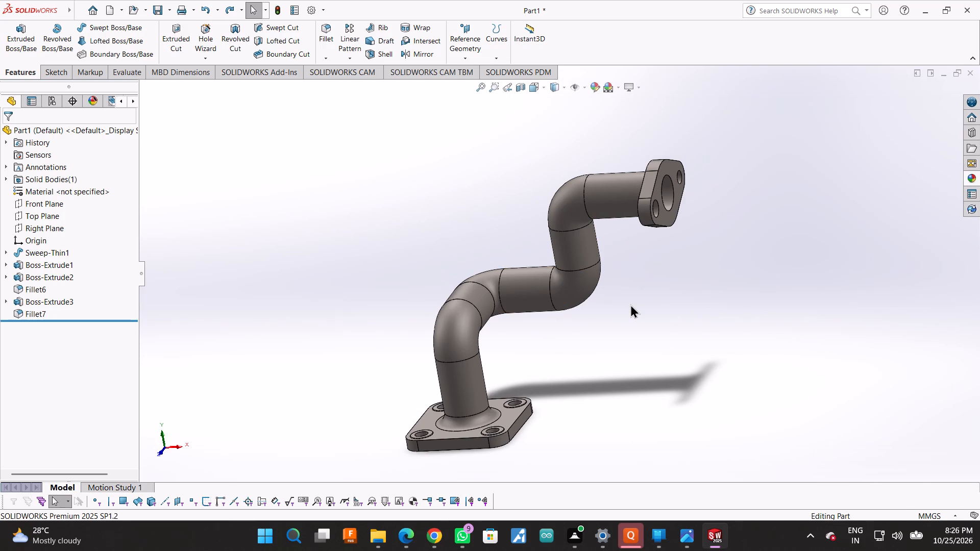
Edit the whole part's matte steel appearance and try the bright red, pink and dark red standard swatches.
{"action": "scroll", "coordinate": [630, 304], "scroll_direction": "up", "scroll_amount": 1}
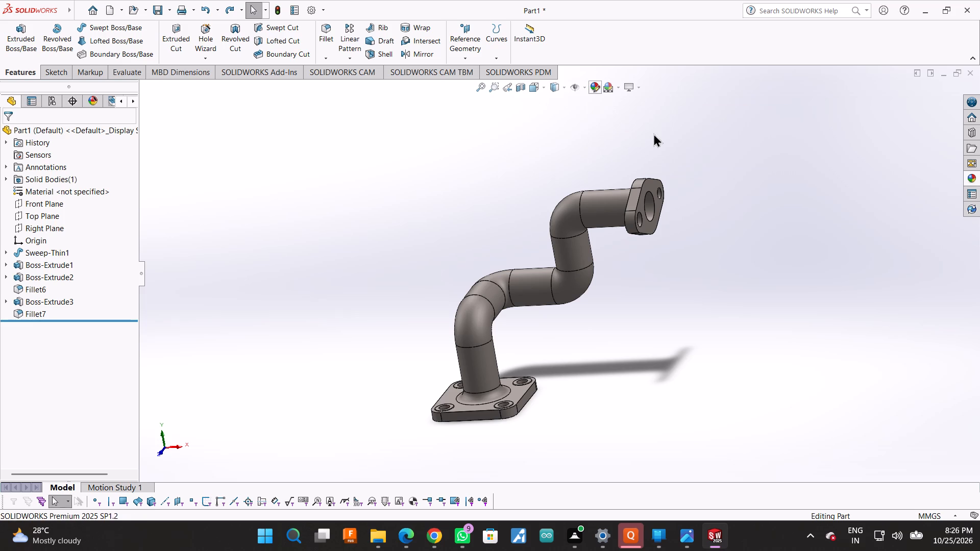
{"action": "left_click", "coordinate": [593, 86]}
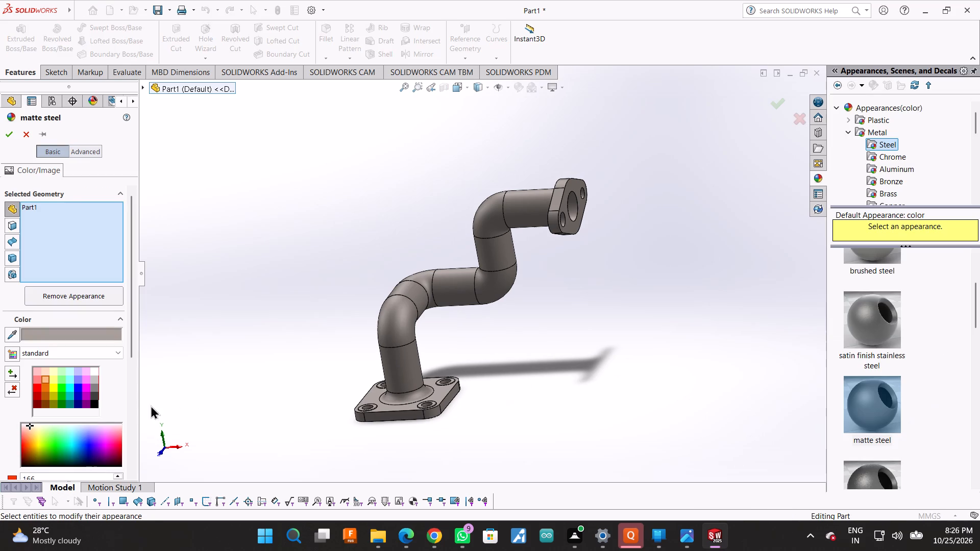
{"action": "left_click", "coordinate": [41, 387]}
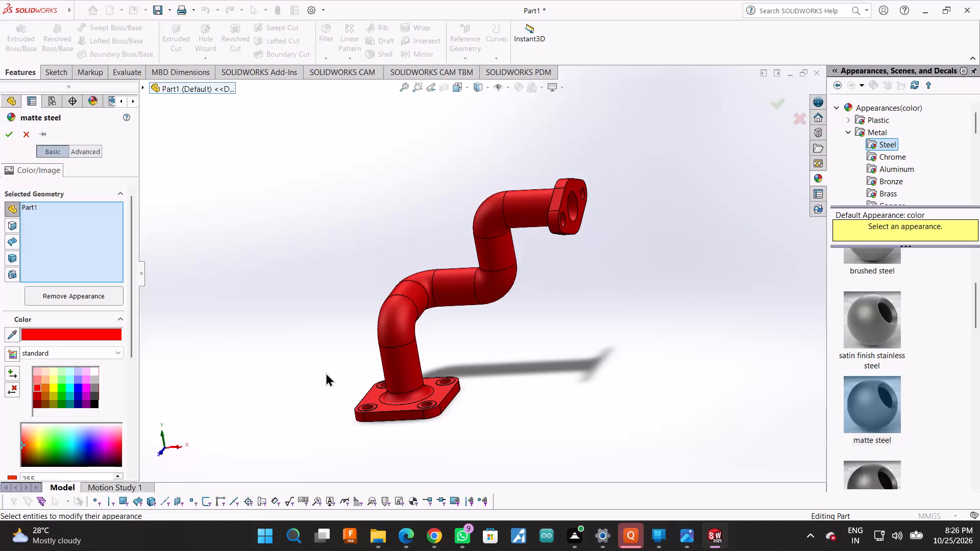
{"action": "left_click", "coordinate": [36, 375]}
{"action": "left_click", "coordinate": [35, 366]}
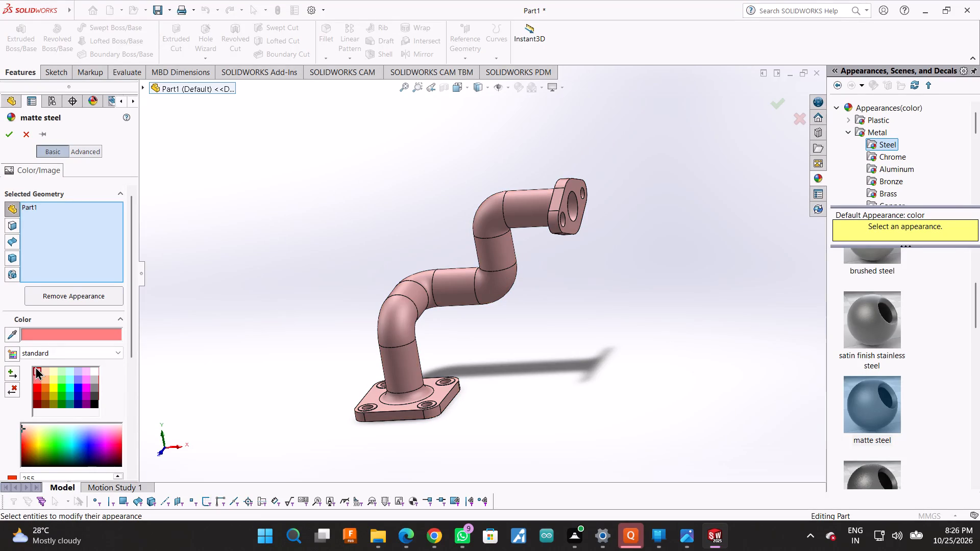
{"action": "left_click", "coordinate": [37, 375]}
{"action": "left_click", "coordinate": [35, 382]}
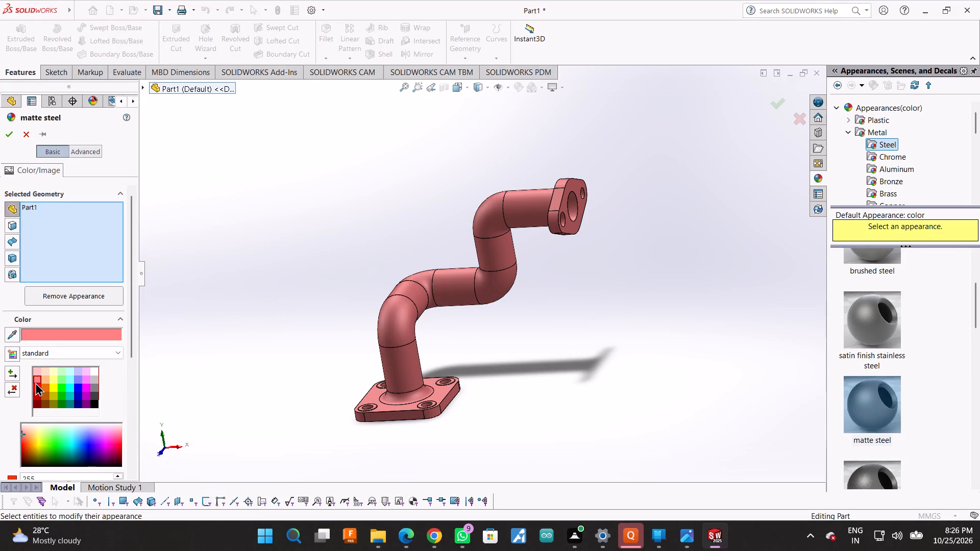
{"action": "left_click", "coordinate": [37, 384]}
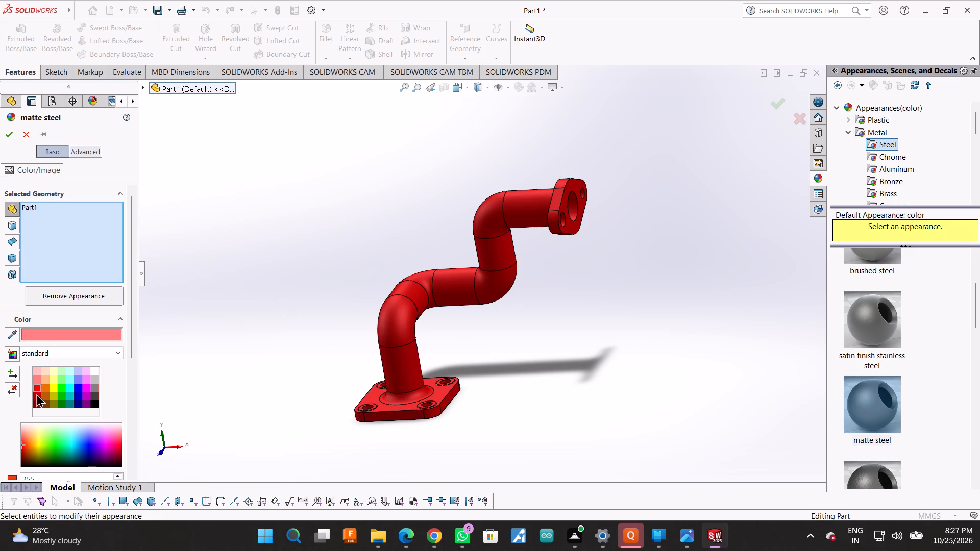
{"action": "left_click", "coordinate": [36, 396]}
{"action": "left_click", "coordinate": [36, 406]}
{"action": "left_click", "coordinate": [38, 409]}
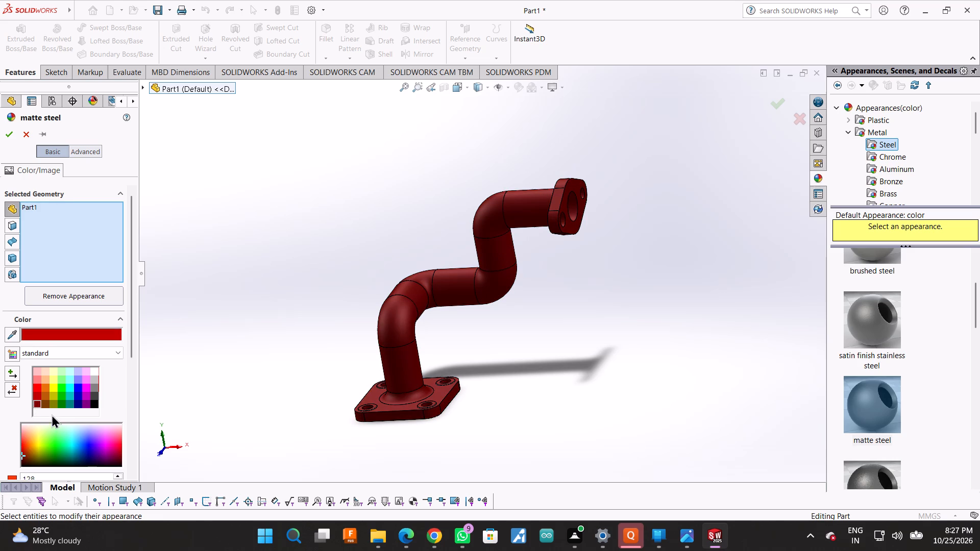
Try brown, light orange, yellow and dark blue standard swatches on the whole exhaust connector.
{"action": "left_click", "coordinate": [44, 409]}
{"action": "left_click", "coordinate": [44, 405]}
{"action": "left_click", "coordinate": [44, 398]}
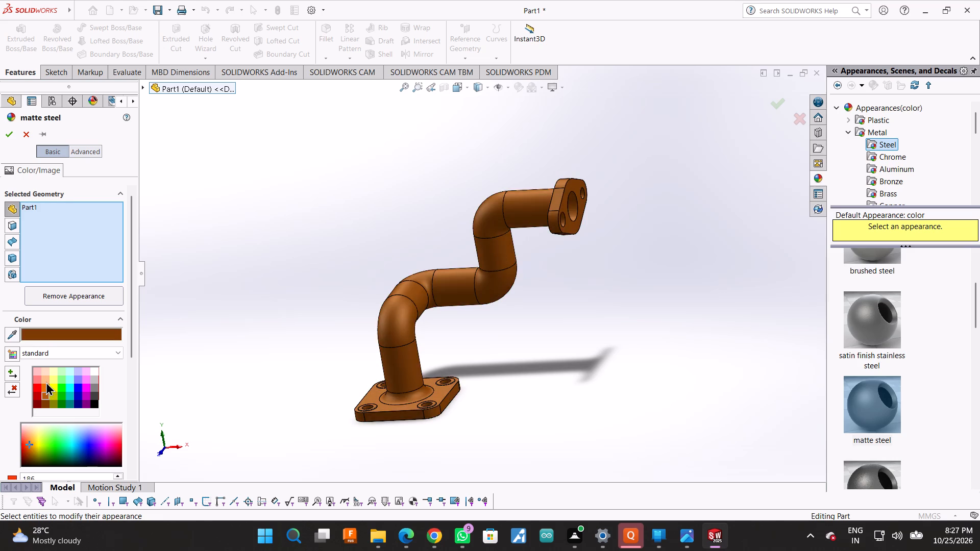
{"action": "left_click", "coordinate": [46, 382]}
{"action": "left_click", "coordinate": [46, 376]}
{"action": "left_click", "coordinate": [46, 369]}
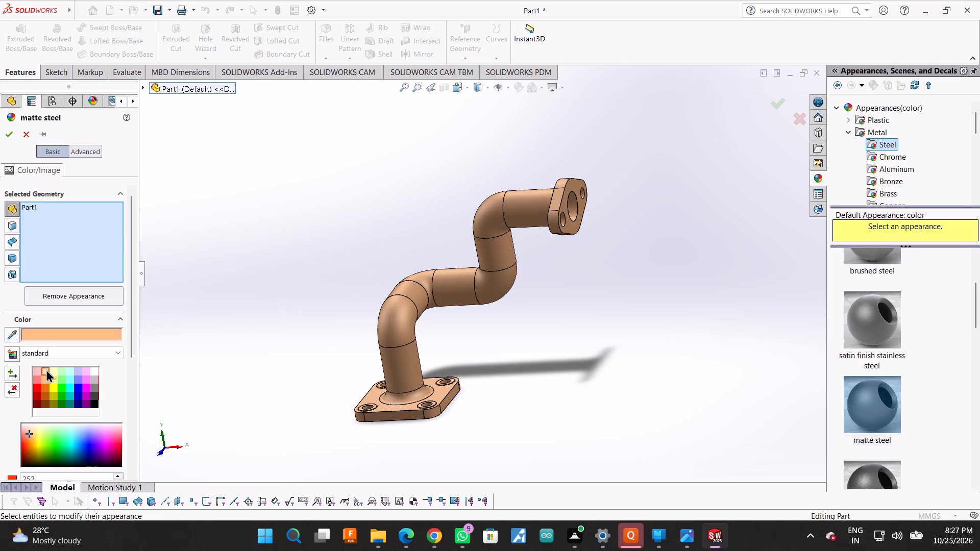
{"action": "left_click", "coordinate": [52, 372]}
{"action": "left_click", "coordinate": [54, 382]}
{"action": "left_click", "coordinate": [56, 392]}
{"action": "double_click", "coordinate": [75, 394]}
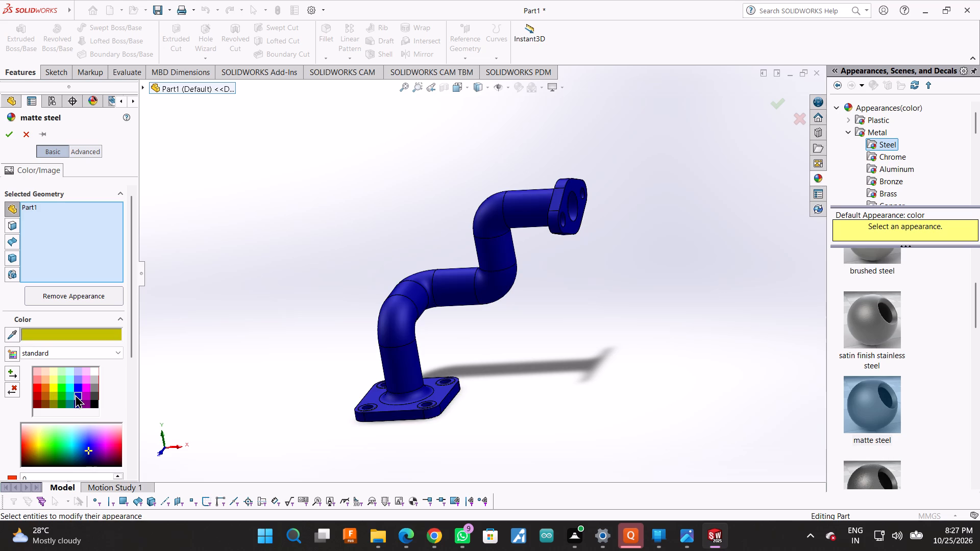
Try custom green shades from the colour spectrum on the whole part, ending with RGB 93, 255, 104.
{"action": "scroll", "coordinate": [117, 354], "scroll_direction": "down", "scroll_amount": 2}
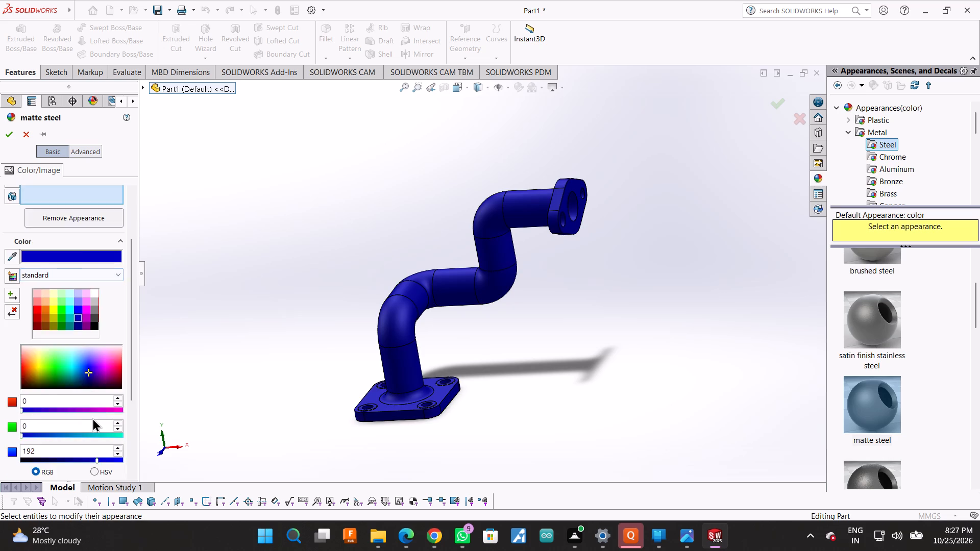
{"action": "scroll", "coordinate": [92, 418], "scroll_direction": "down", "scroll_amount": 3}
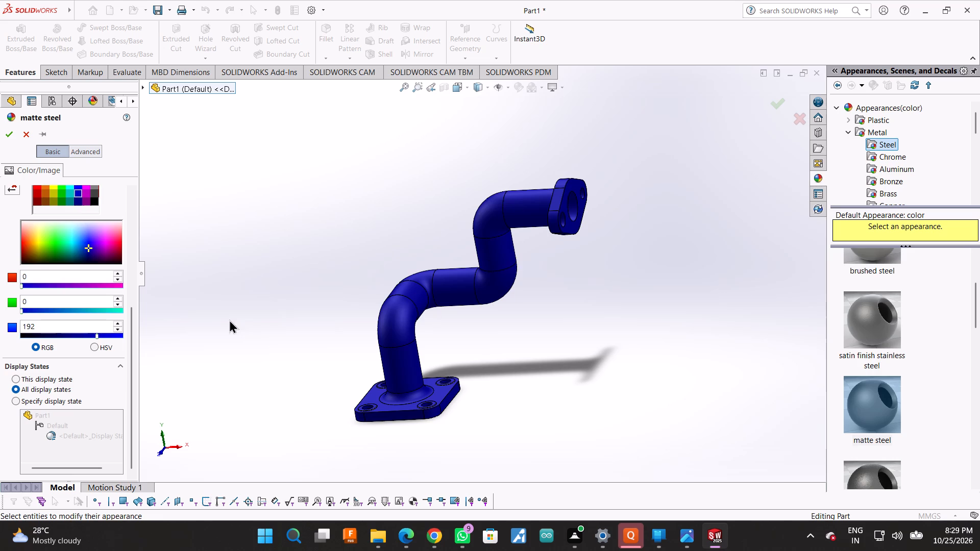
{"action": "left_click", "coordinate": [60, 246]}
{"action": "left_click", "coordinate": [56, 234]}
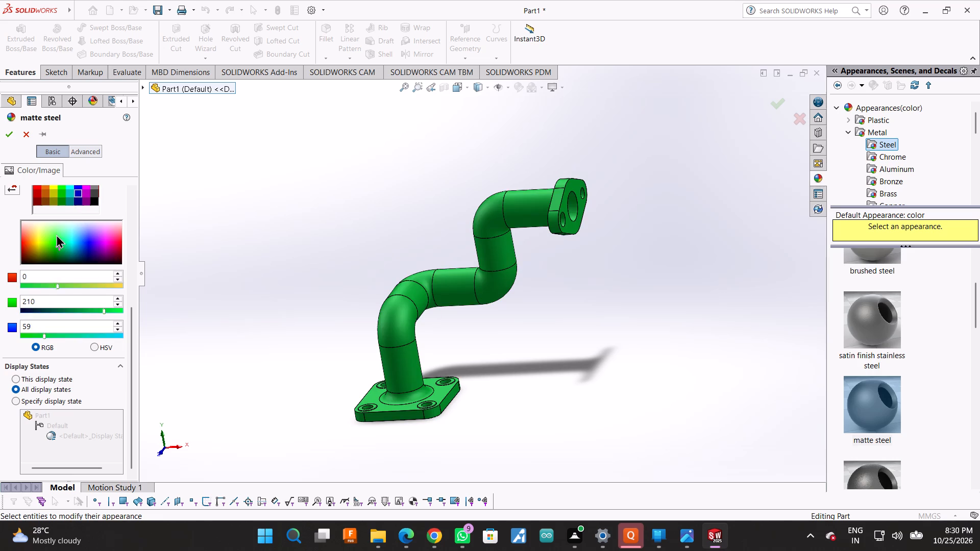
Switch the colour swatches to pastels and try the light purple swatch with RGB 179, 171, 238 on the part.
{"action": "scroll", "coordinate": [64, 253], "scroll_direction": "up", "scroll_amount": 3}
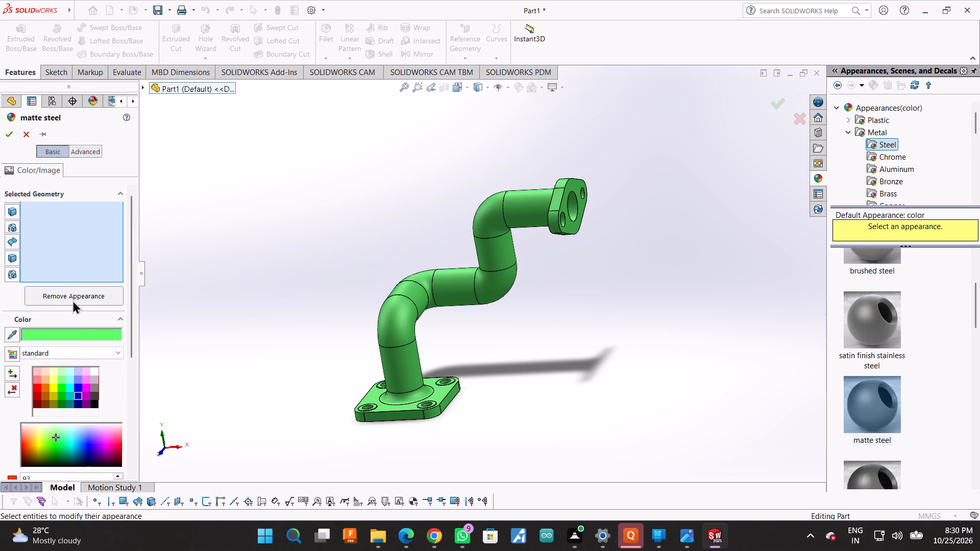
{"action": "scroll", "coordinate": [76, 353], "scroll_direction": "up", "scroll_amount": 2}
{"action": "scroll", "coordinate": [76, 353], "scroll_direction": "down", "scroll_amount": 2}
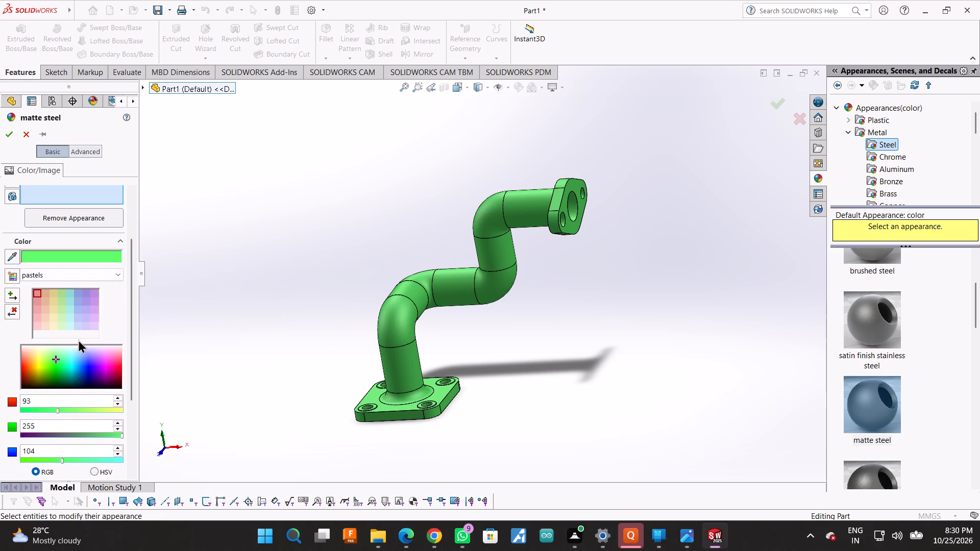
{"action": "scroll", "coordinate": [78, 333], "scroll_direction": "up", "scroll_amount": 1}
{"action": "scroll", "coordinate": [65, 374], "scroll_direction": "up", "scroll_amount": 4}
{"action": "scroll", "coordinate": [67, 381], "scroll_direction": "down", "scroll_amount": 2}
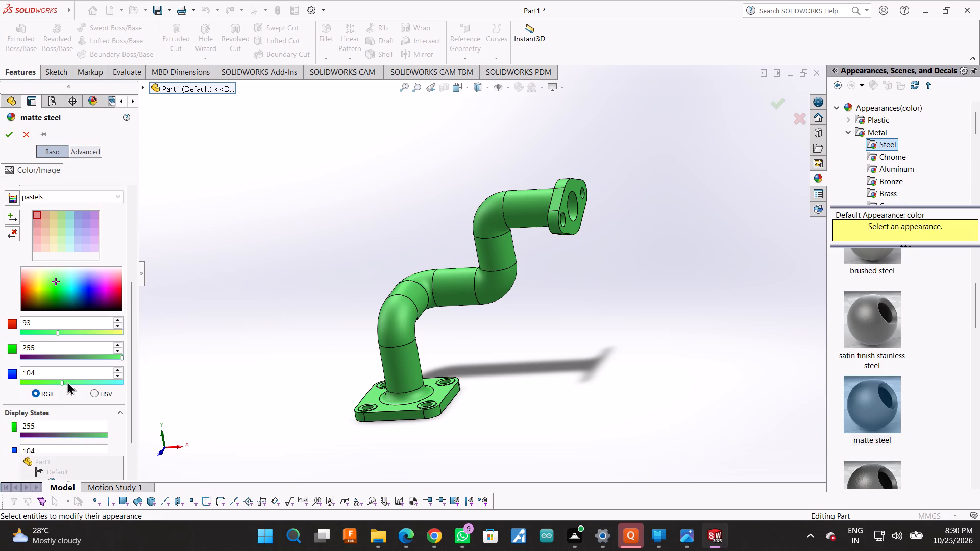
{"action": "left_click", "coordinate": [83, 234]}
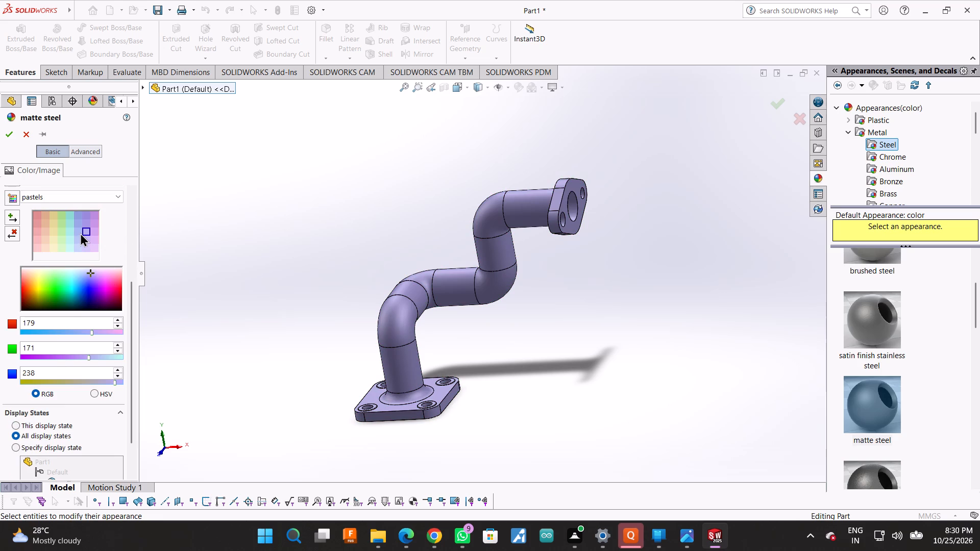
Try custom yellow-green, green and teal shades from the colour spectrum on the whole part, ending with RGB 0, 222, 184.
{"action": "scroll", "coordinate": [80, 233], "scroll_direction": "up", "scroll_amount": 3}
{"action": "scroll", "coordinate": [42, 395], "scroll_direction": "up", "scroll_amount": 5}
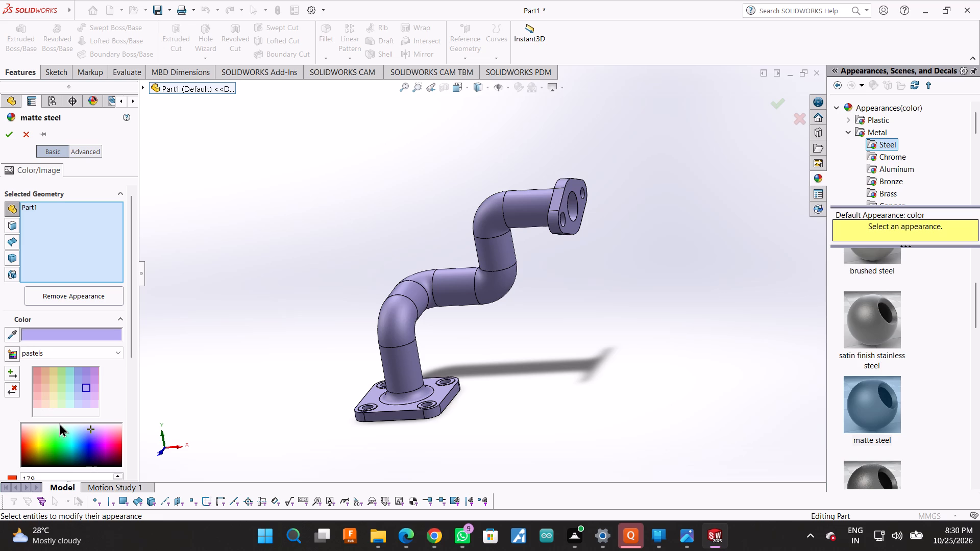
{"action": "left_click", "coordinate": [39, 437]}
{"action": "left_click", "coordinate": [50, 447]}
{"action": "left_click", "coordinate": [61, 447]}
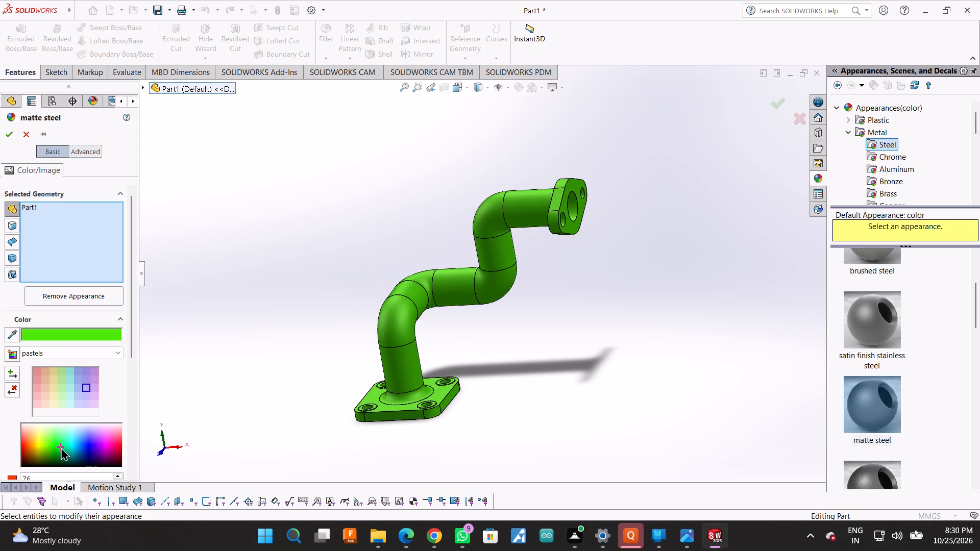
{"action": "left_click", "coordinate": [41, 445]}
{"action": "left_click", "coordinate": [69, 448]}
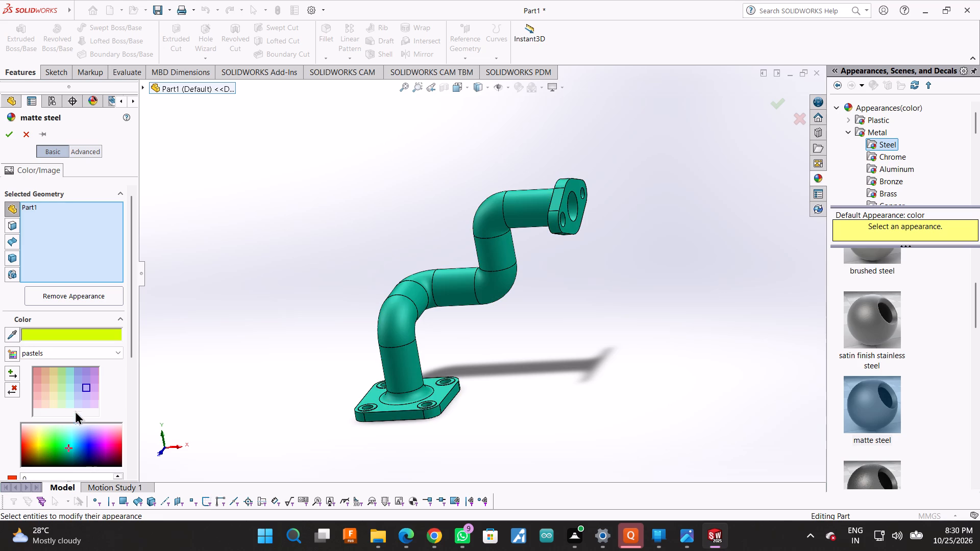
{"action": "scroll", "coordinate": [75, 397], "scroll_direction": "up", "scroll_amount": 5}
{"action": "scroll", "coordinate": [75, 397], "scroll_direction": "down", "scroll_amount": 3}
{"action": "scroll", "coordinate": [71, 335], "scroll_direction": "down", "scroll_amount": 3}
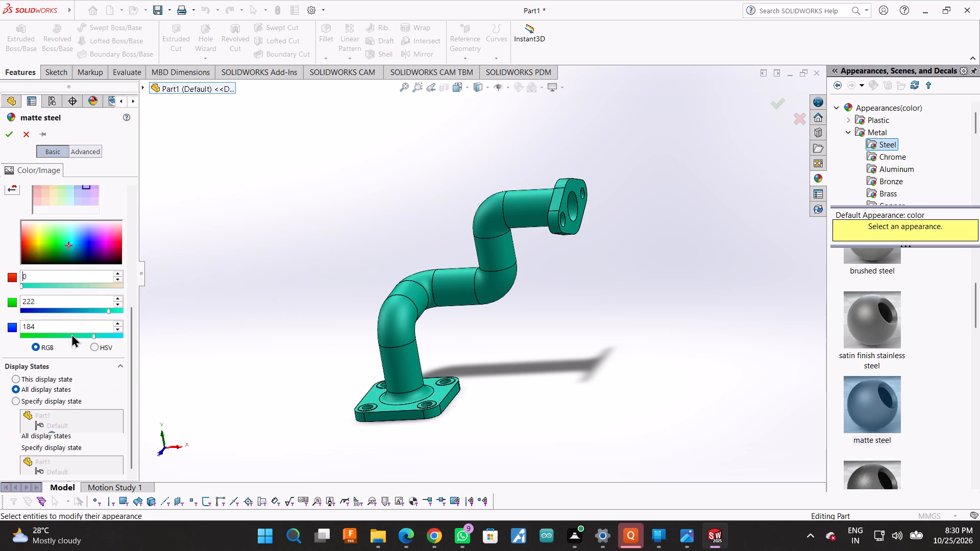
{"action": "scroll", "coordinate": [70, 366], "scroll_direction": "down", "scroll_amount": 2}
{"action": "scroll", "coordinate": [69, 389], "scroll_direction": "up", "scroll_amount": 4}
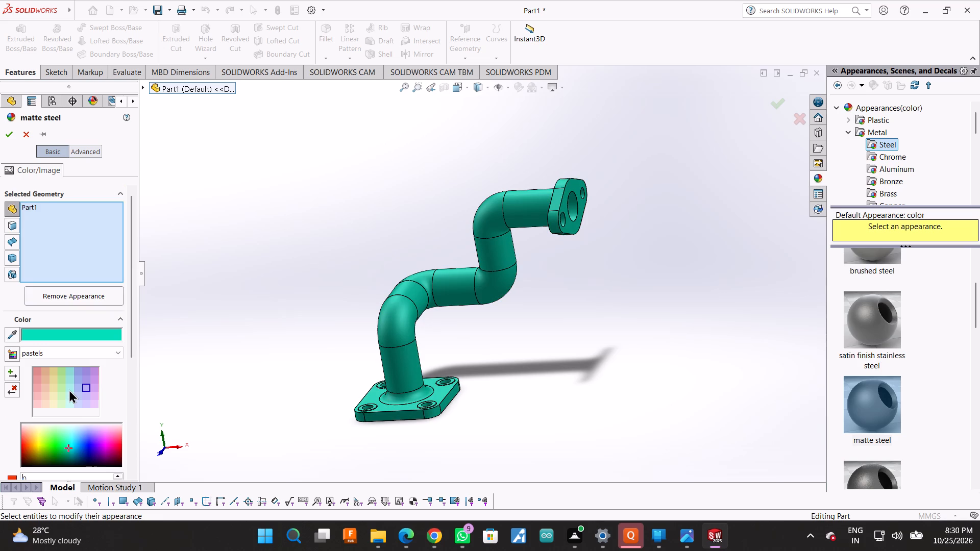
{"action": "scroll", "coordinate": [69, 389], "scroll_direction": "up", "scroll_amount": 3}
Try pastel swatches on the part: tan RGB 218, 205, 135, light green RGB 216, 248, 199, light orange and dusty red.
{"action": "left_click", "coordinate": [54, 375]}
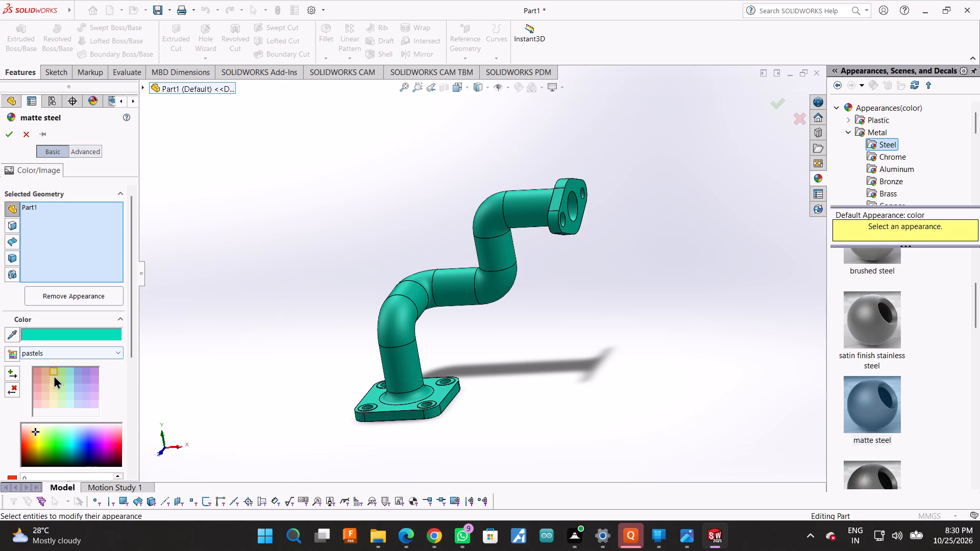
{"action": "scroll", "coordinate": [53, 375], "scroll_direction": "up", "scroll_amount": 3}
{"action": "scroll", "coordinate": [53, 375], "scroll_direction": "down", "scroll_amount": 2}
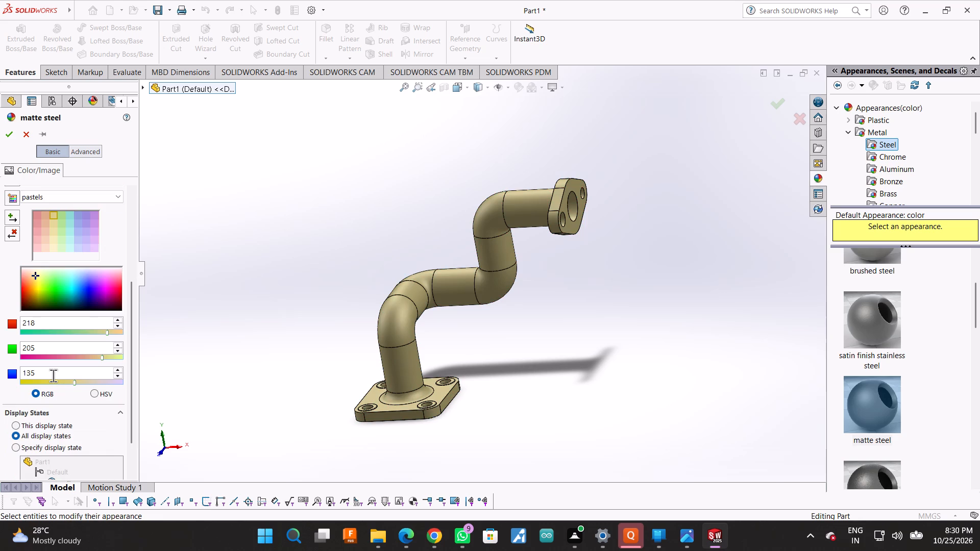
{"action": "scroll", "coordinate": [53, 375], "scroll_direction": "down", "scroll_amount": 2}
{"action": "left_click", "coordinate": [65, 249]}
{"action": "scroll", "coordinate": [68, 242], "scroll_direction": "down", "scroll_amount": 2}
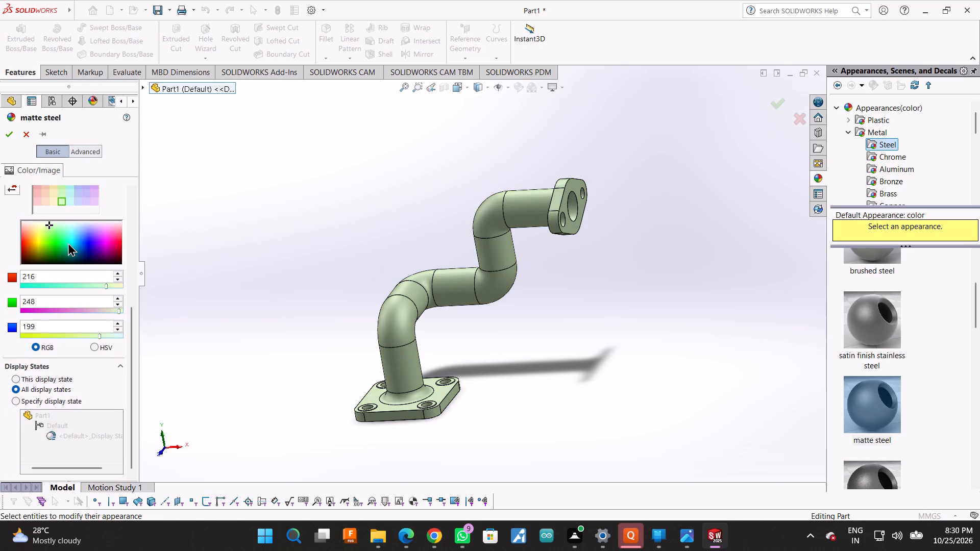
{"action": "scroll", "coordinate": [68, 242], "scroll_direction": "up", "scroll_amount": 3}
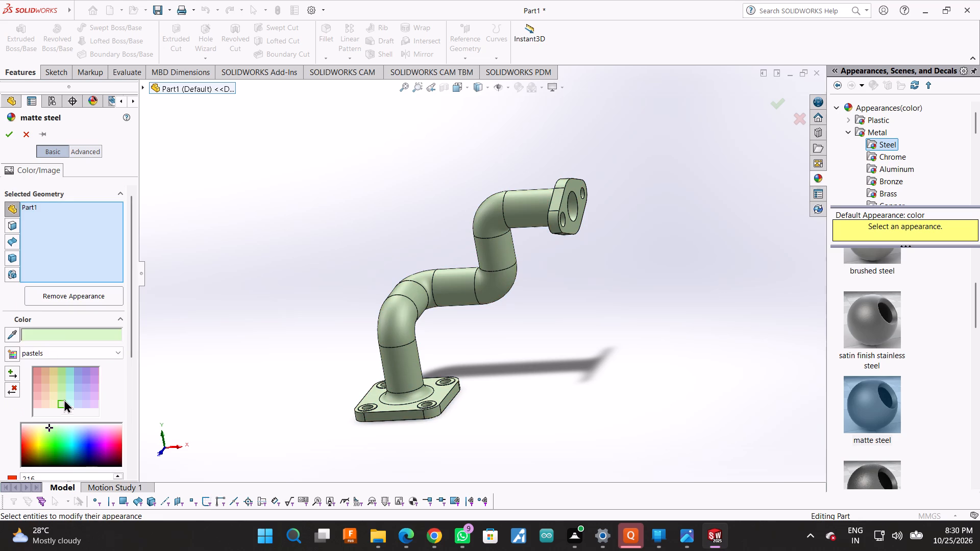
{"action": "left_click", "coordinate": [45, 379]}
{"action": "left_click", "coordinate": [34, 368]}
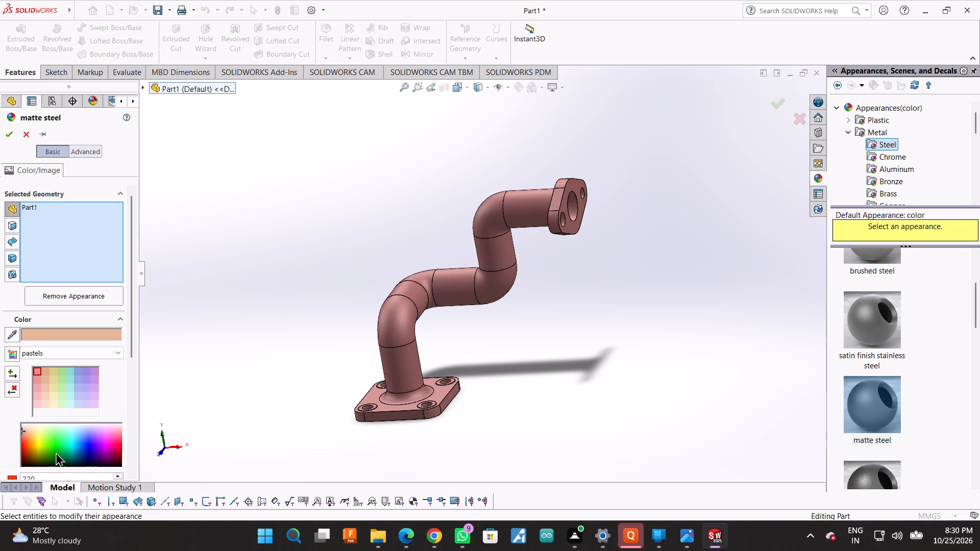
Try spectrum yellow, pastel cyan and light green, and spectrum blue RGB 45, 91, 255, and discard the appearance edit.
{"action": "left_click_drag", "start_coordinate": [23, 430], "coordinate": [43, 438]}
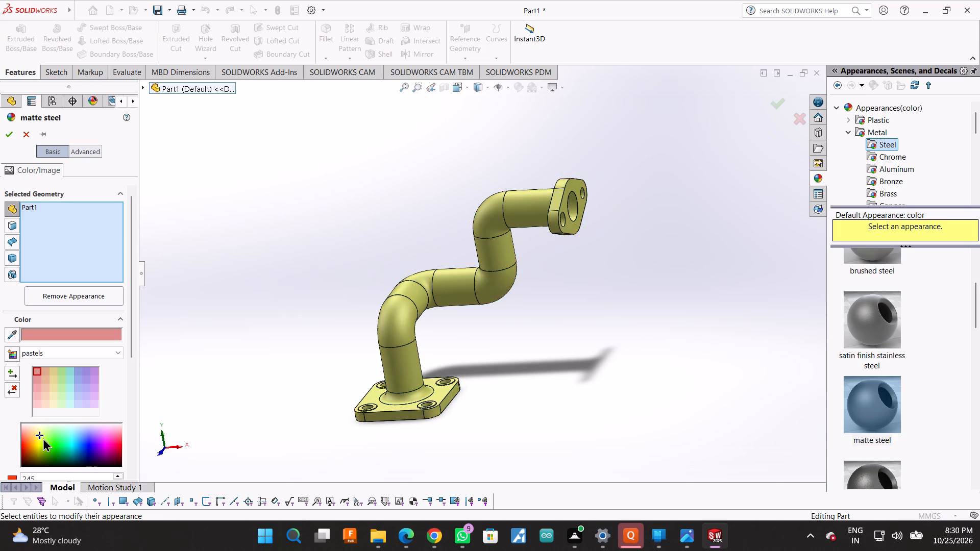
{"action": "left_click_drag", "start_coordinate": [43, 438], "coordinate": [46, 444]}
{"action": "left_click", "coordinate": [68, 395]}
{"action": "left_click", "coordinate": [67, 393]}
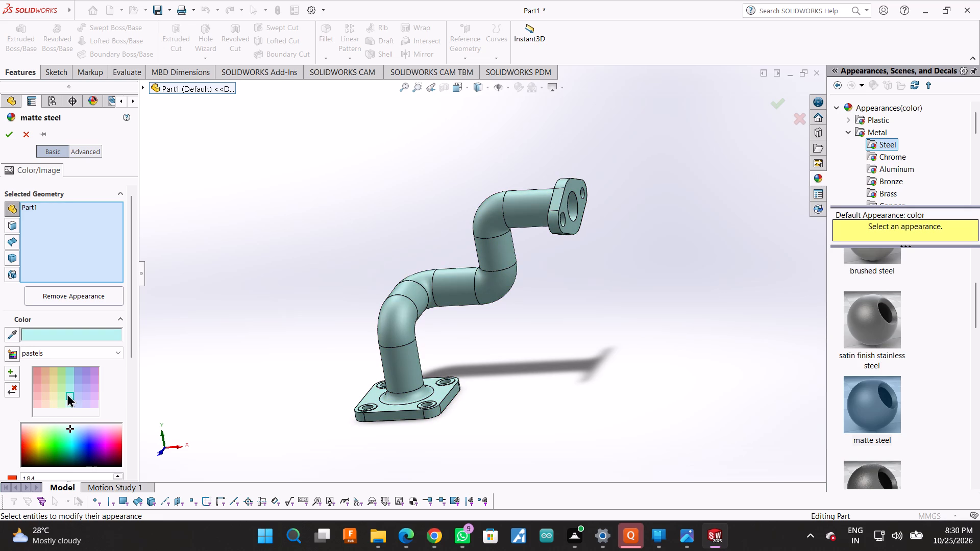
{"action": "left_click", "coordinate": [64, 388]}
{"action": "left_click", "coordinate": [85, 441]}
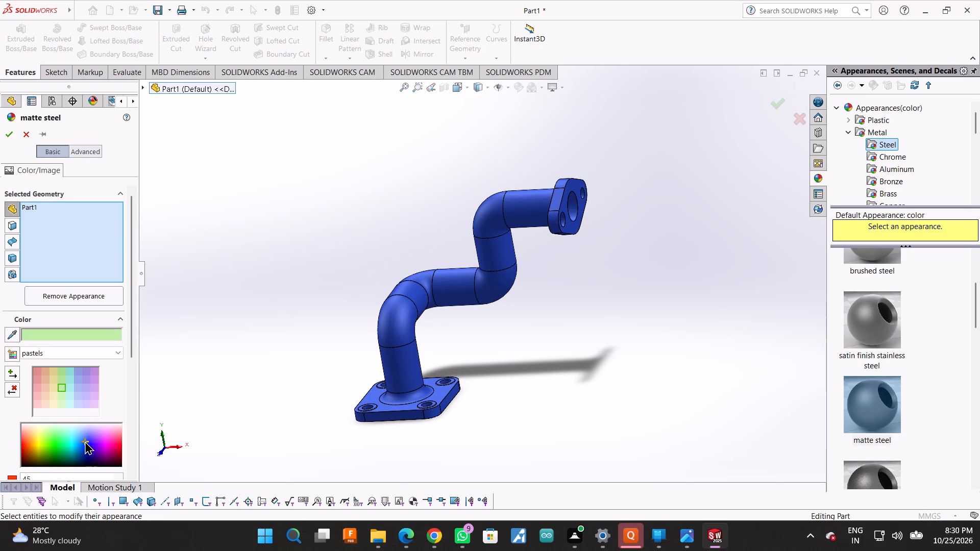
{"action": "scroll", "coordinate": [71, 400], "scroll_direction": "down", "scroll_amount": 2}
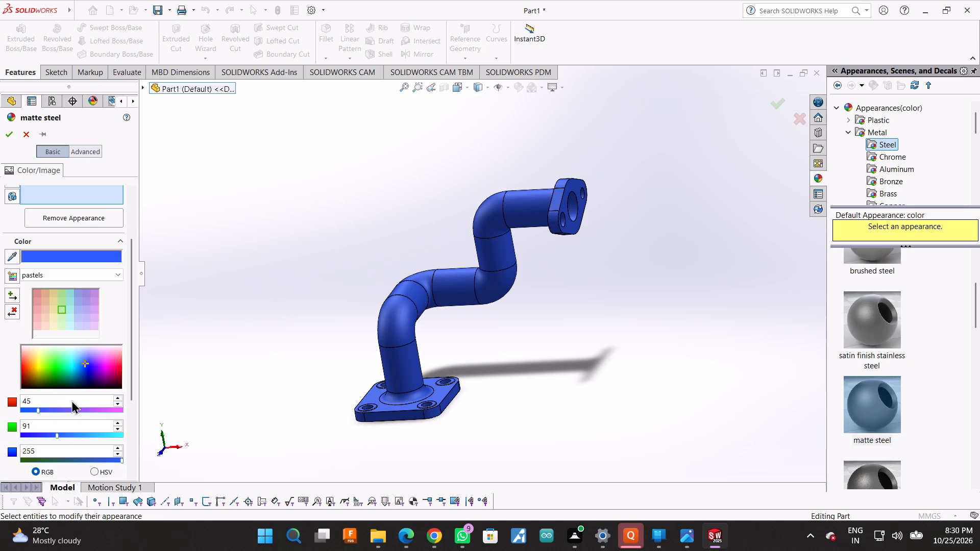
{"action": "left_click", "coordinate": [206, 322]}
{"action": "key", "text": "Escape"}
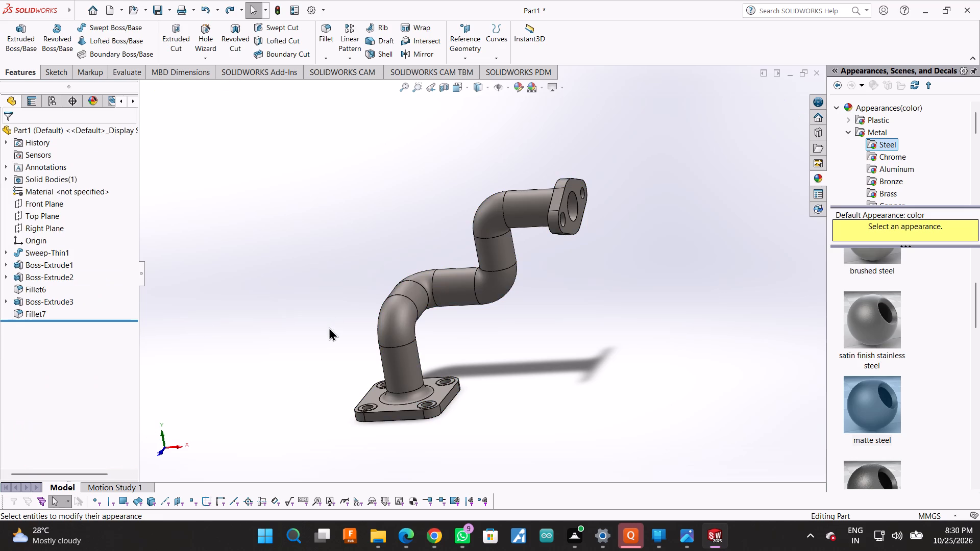
Reopen the whole part's matte steel appearance for editing and shrink the appearance library to widen the model view.
{"action": "left_click", "coordinate": [520, 90]}
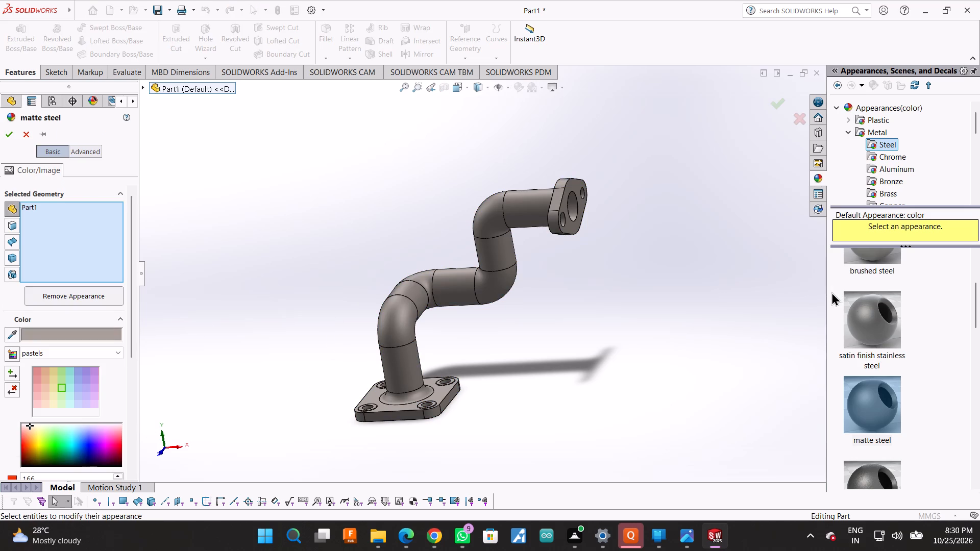
{"action": "left_click_drag", "start_coordinate": [826, 288], "coordinate": [979, 278]}
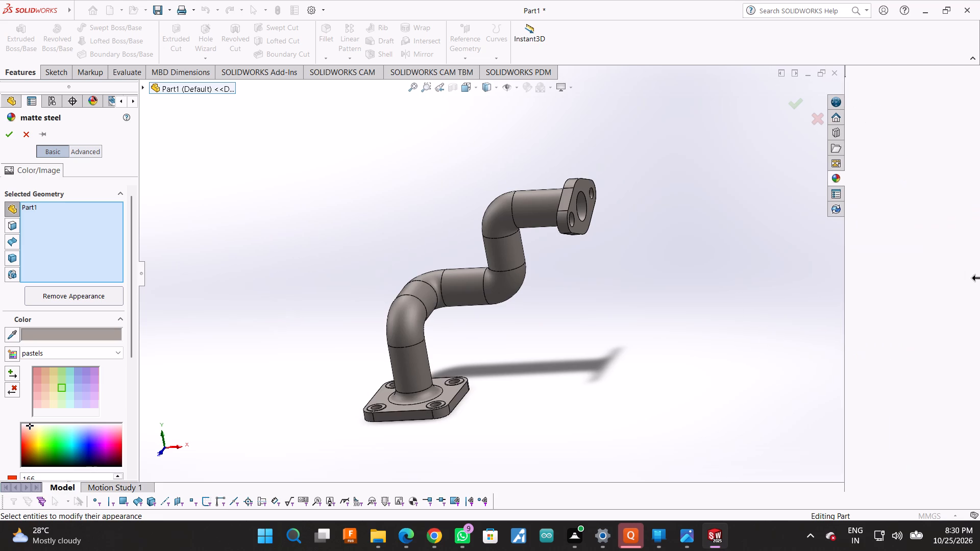
{"action": "left_click_drag", "start_coordinate": [979, 278], "coordinate": [979, 279]}
Try yellow shades from the colour spectrum on the part and settle on orange RGB 255, 139, 81.
{"action": "scroll", "coordinate": [85, 391], "scroll_direction": "up", "scroll_amount": 2}
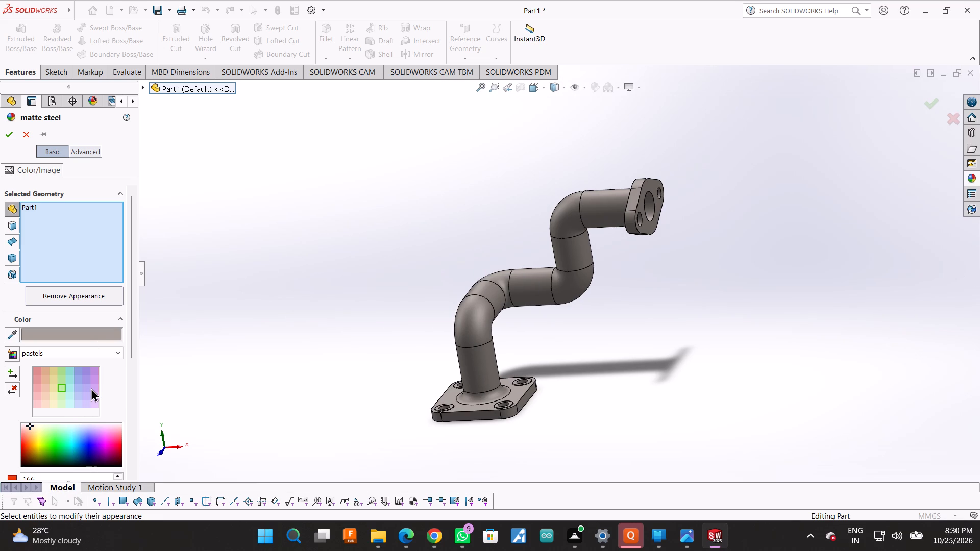
{"action": "scroll", "coordinate": [91, 388], "scroll_direction": "up", "scroll_amount": 2, "text": "ctrl"}
{"action": "scroll", "coordinate": [91, 388], "scroll_direction": "down", "scroll_amount": 2, "text": "ctrl"}
{"action": "scroll", "coordinate": [91, 388], "scroll_direction": "up", "scroll_amount": 2, "text": "ctrl"}
{"action": "scroll", "coordinate": [91, 388], "scroll_direction": "up", "scroll_amount": 2}
{"action": "scroll", "coordinate": [44, 393], "scroll_direction": "down", "scroll_amount": 3}
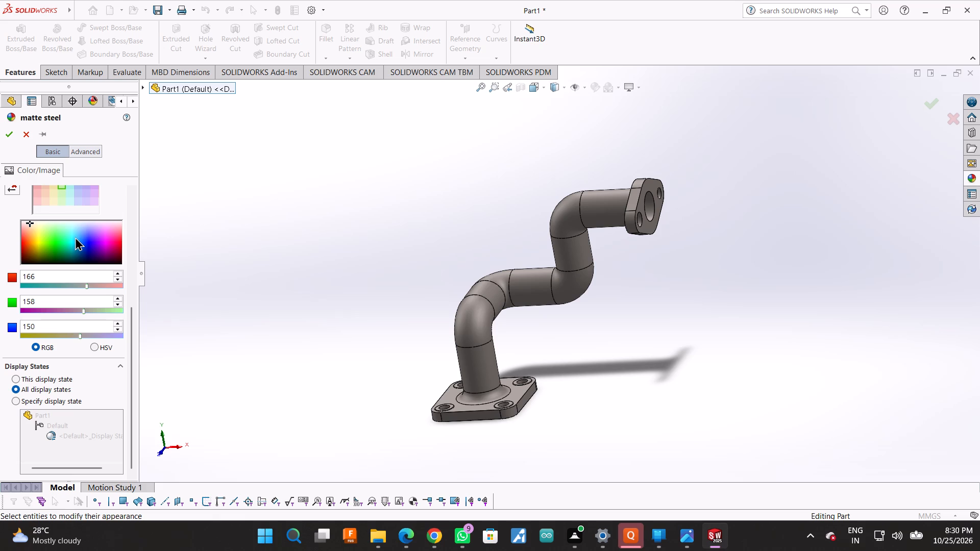
{"action": "left_click", "coordinate": [38, 234]}
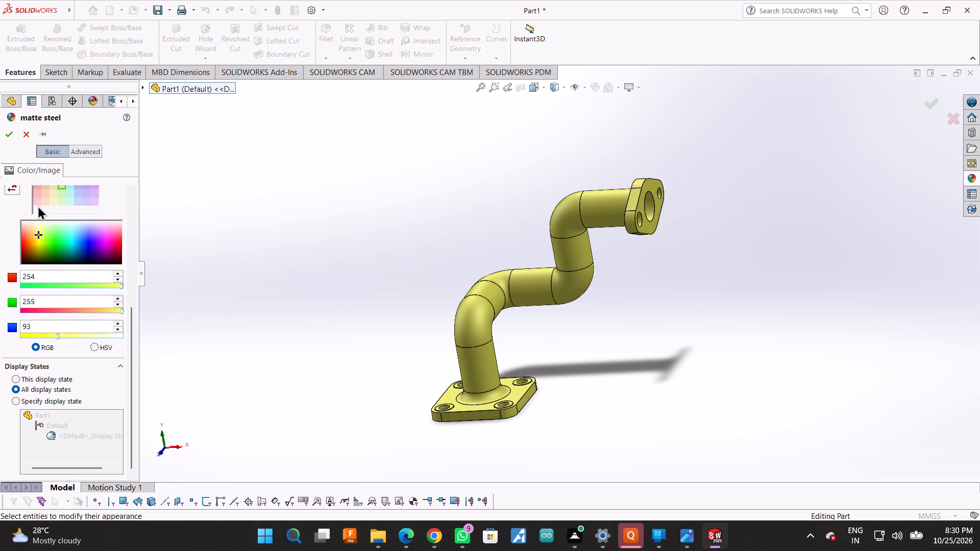
{"action": "left_click", "coordinate": [38, 241]}
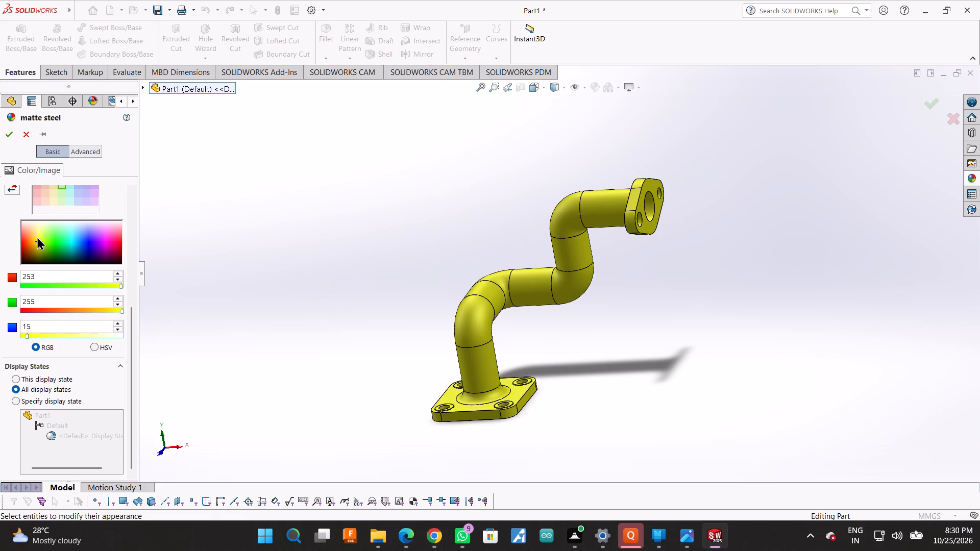
{"action": "left_click_drag", "start_coordinate": [37, 238], "coordinate": [27, 235]}
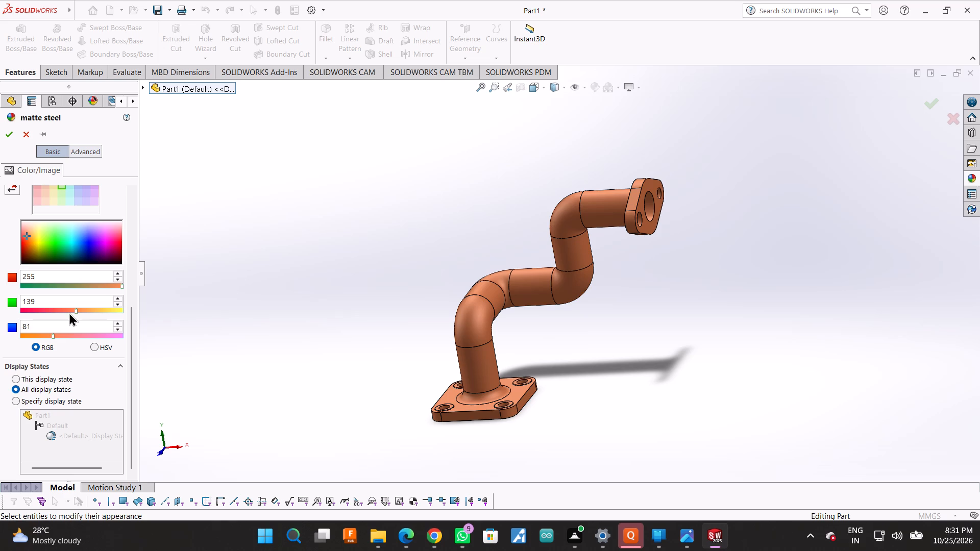
Fine-tune the part's orange by trying different green and blue levels, ending with green 133 and blue 47.
{"action": "left_click_drag", "start_coordinate": [73, 308], "coordinate": [70, 307]}
{"action": "left_click_drag", "start_coordinate": [70, 307], "coordinate": [67, 305]}
{"action": "left_click_drag", "start_coordinate": [74, 311], "coordinate": [48, 315]}
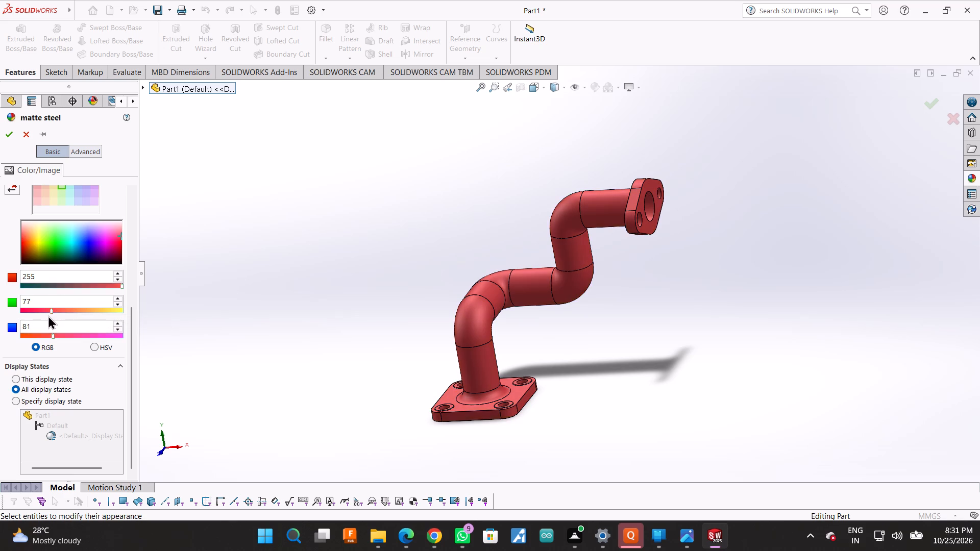
{"action": "left_click_drag", "start_coordinate": [48, 315], "coordinate": [47, 315]}
{"action": "left_click", "coordinate": [49, 316]}
{"action": "left_click_drag", "start_coordinate": [52, 317], "coordinate": [92, 320]}
{"action": "double_click", "coordinate": [98, 318]}
{"action": "left_click_drag", "start_coordinate": [45, 310], "coordinate": [83, 310]}
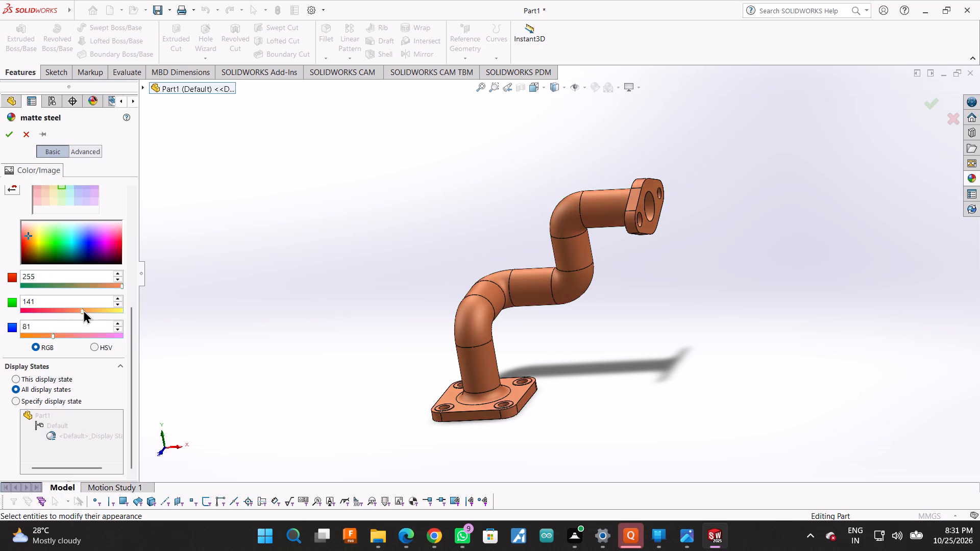
{"action": "left_click_drag", "start_coordinate": [83, 310], "coordinate": [72, 307]}
{"action": "left_click_drag", "start_coordinate": [53, 335], "coordinate": [41, 333]}
{"action": "left_click_drag", "start_coordinate": [41, 333], "coordinate": [69, 339]}
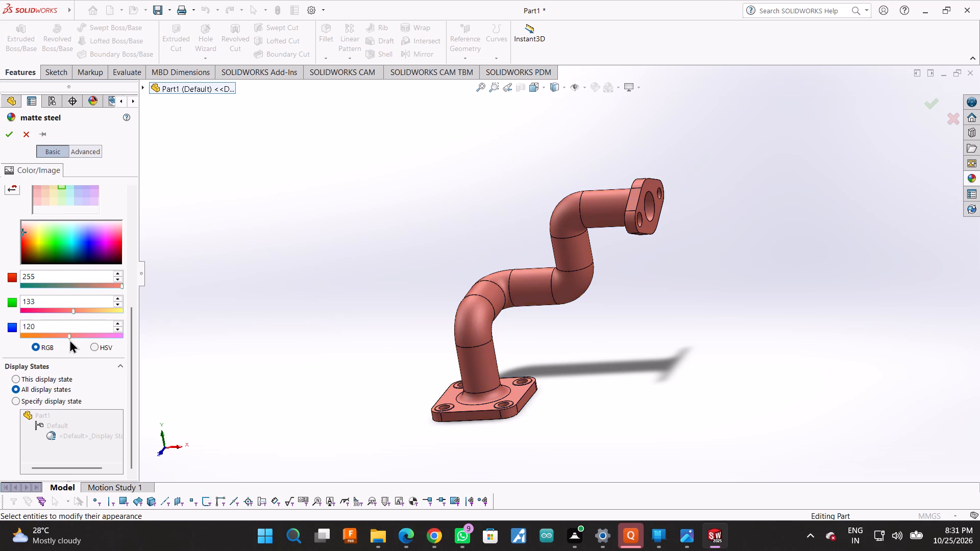
{"action": "left_click_drag", "start_coordinate": [69, 339], "coordinate": [40, 334]}
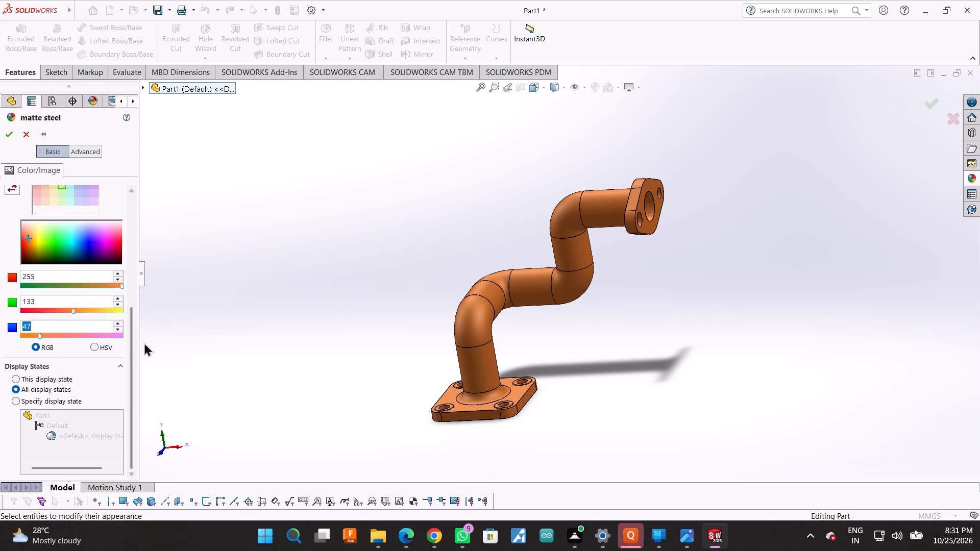
Set the part's matte steel colour to the basic orange, RGB 255, 128, 0, using the Color dialog.
{"action": "scroll", "coordinate": [167, 379], "scroll_direction": "up", "scroll_amount": 1}
{"action": "scroll", "coordinate": [250, 392], "scroll_direction": "up", "scroll_amount": 2}
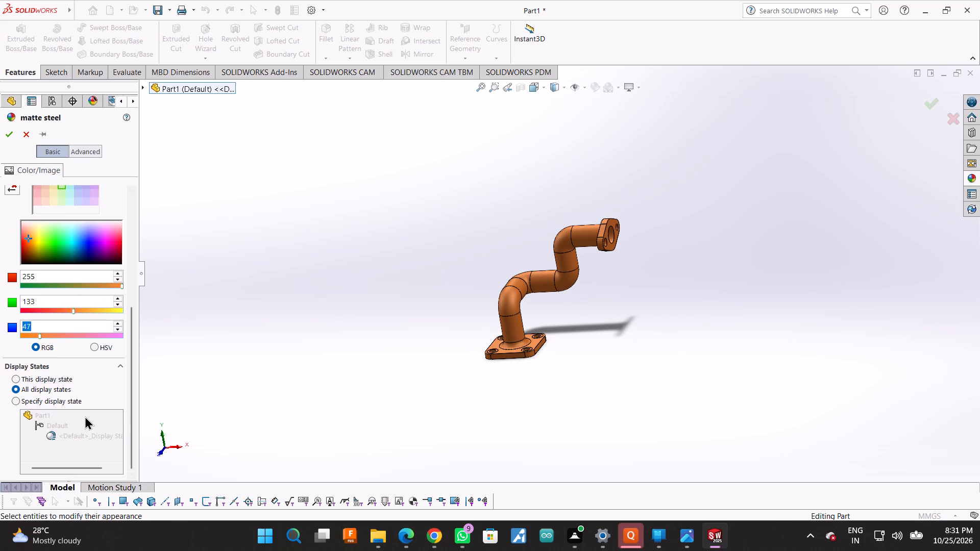
{"action": "scroll", "coordinate": [82, 240], "scroll_direction": "up", "scroll_amount": 1}
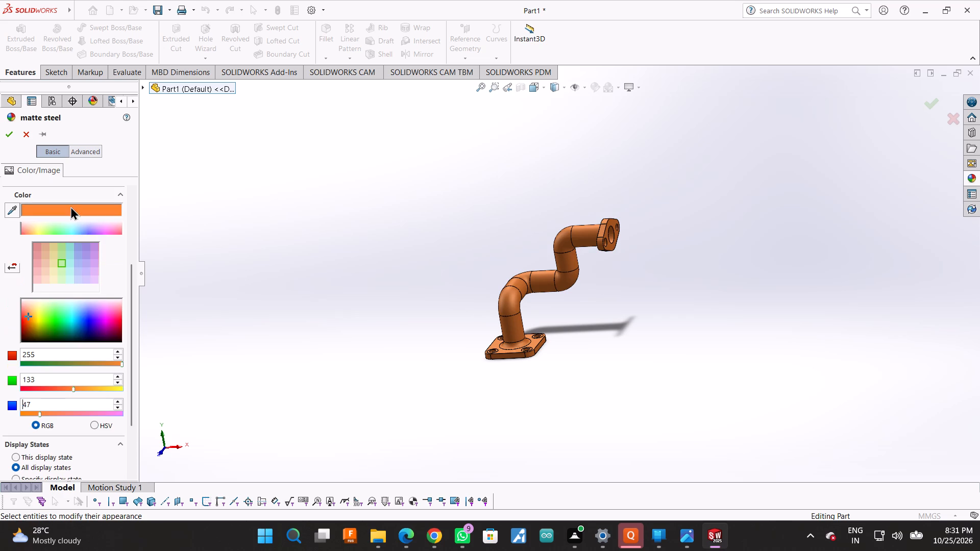
{"action": "left_click", "coordinate": [66, 210]}
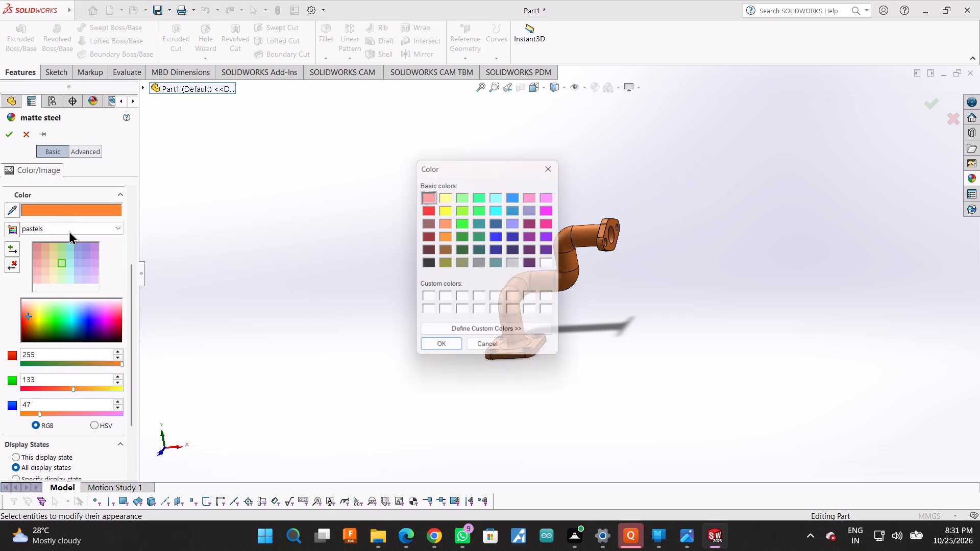
{"action": "left_click", "coordinate": [443, 222]}
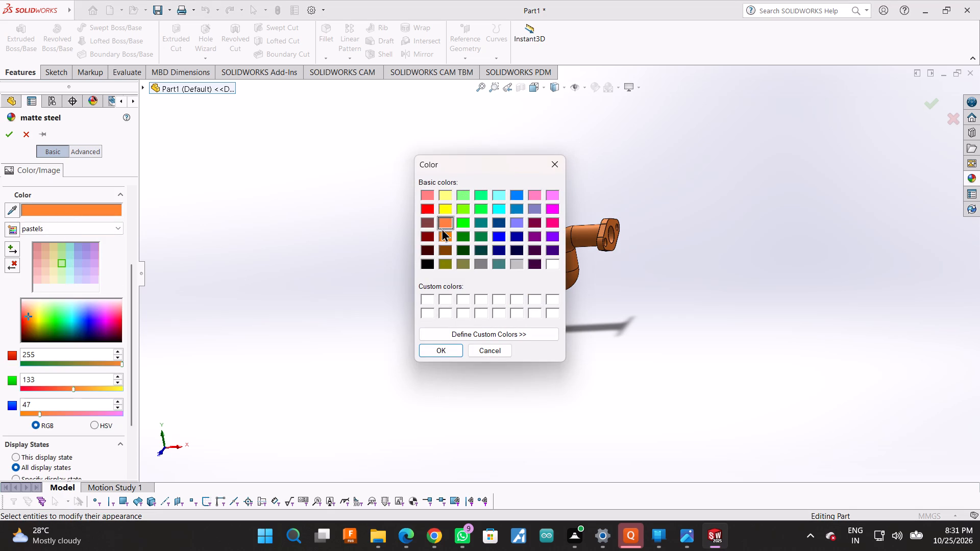
{"action": "left_click", "coordinate": [442, 236]}
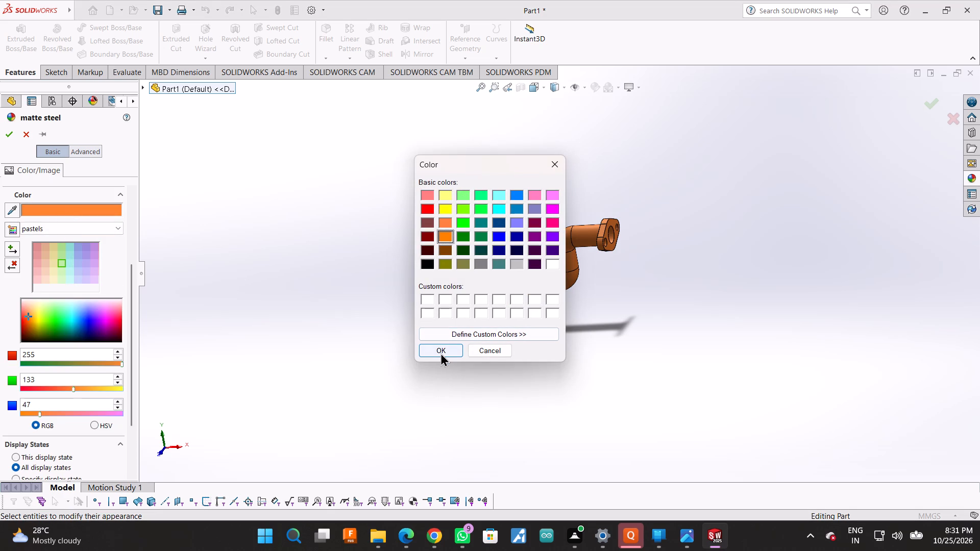
{"action": "left_click", "coordinate": [440, 353]}
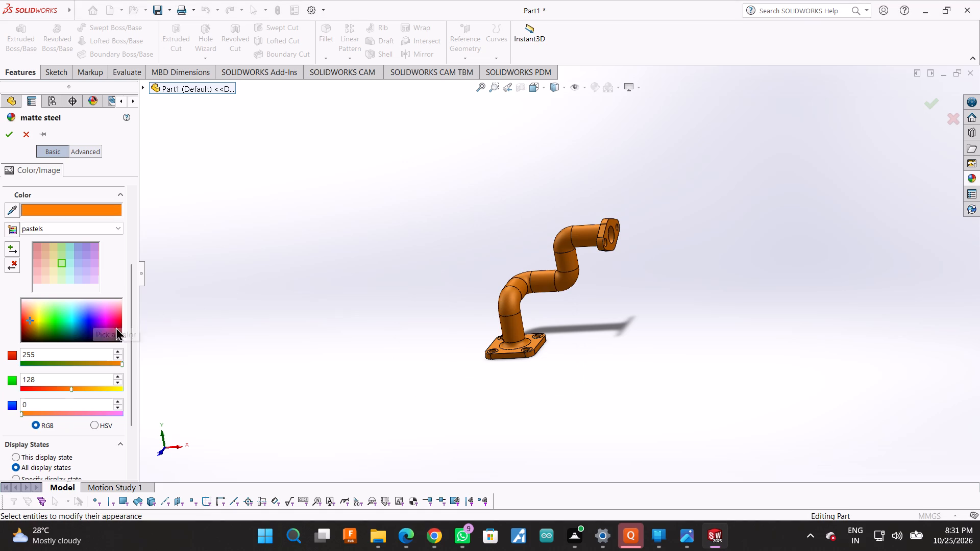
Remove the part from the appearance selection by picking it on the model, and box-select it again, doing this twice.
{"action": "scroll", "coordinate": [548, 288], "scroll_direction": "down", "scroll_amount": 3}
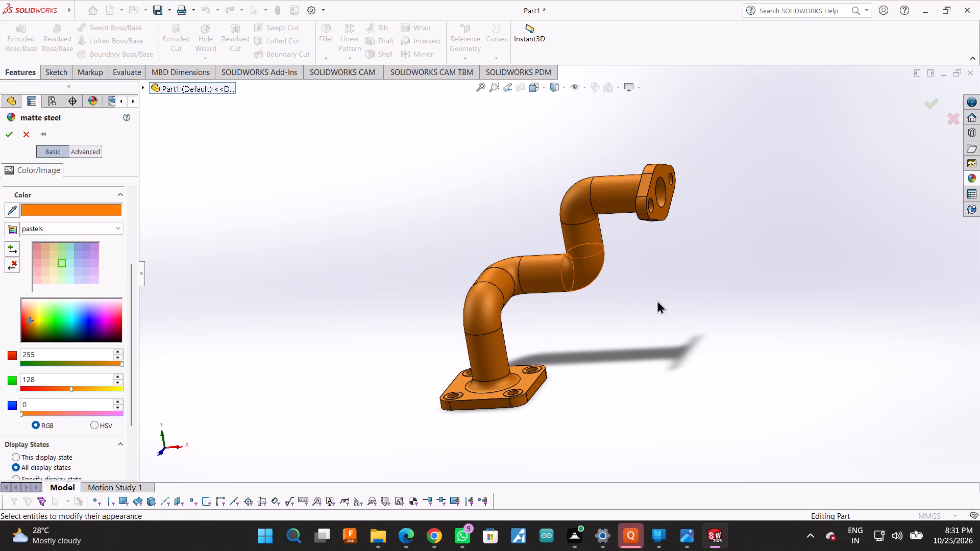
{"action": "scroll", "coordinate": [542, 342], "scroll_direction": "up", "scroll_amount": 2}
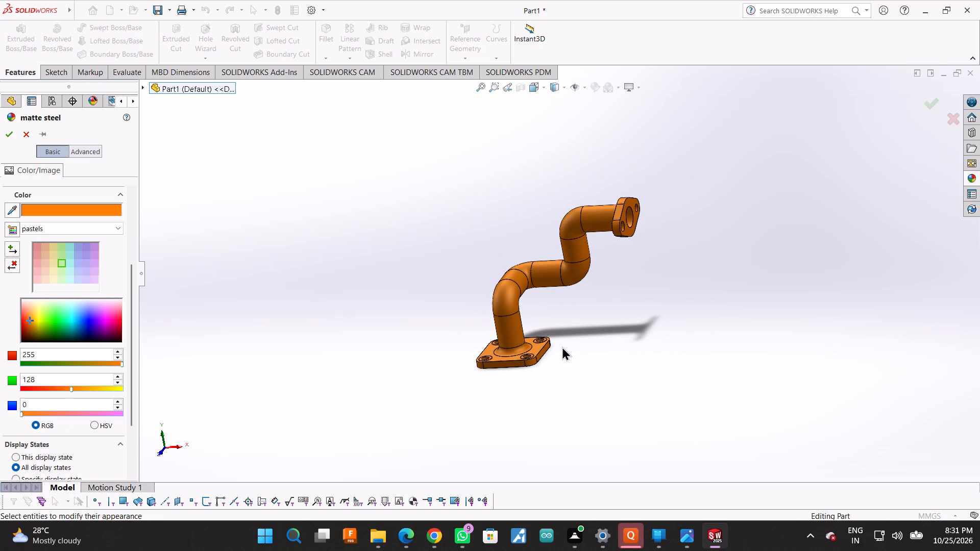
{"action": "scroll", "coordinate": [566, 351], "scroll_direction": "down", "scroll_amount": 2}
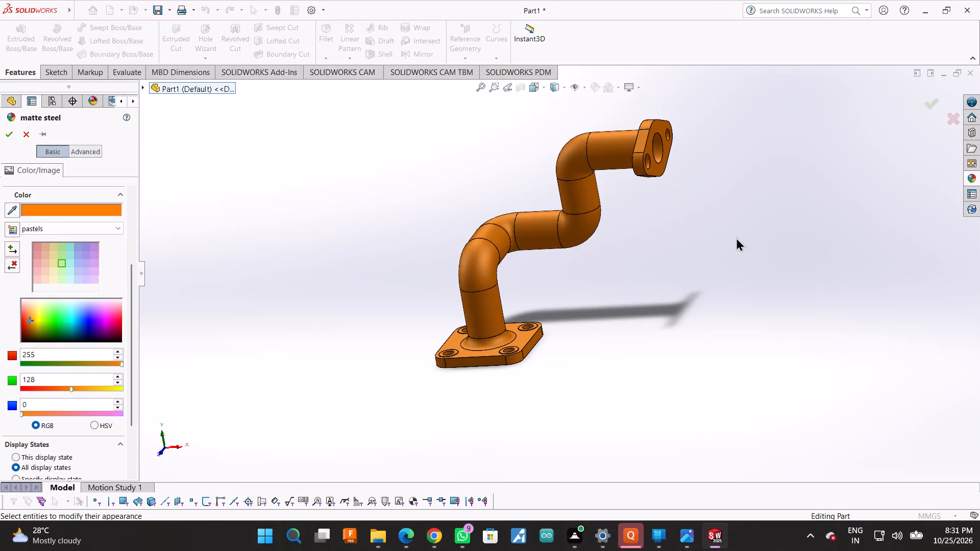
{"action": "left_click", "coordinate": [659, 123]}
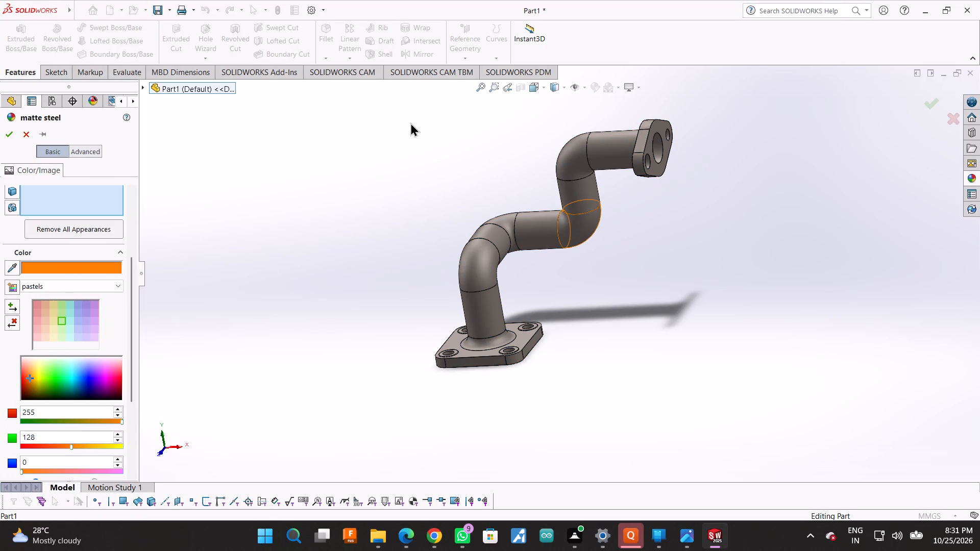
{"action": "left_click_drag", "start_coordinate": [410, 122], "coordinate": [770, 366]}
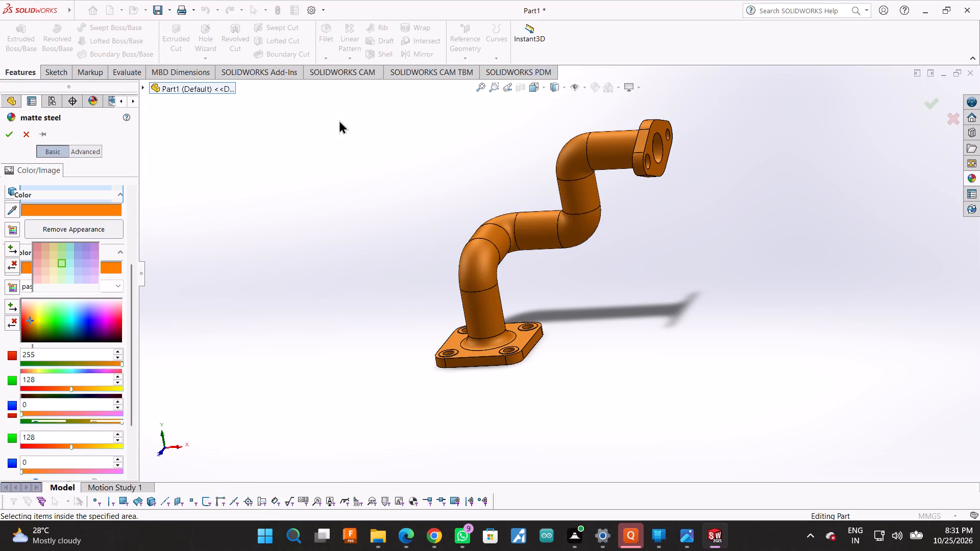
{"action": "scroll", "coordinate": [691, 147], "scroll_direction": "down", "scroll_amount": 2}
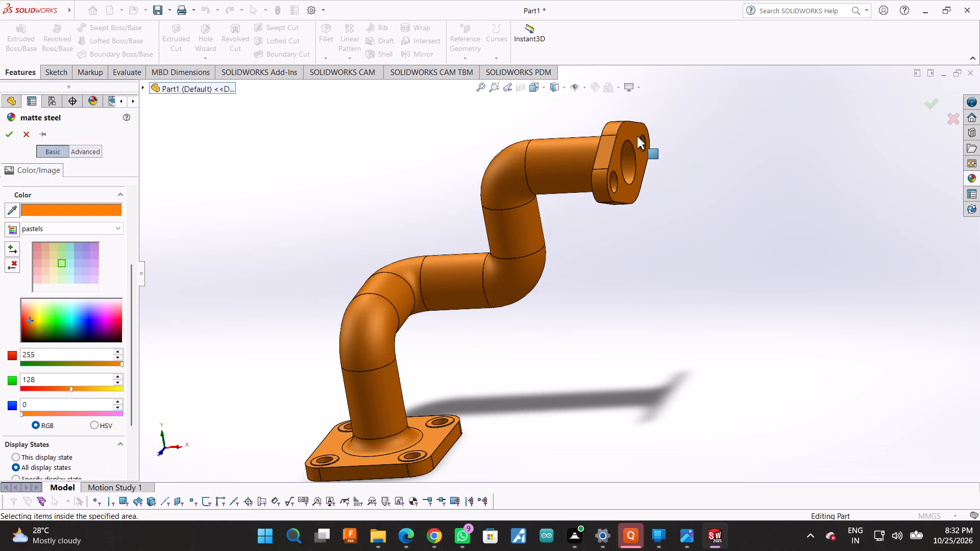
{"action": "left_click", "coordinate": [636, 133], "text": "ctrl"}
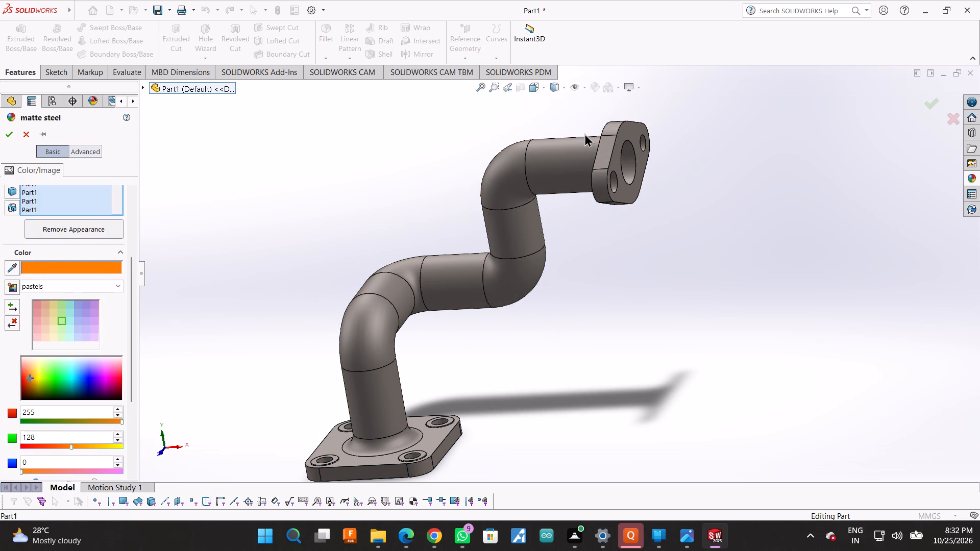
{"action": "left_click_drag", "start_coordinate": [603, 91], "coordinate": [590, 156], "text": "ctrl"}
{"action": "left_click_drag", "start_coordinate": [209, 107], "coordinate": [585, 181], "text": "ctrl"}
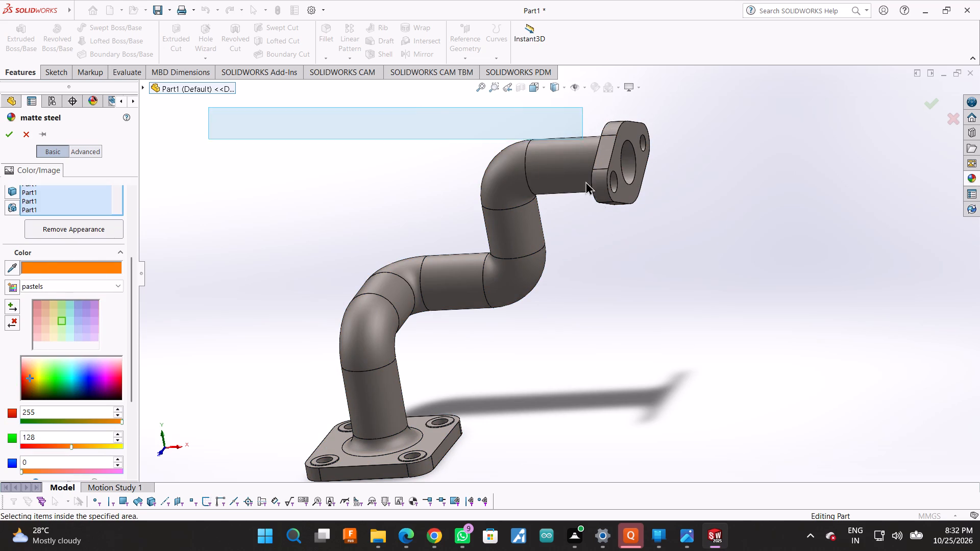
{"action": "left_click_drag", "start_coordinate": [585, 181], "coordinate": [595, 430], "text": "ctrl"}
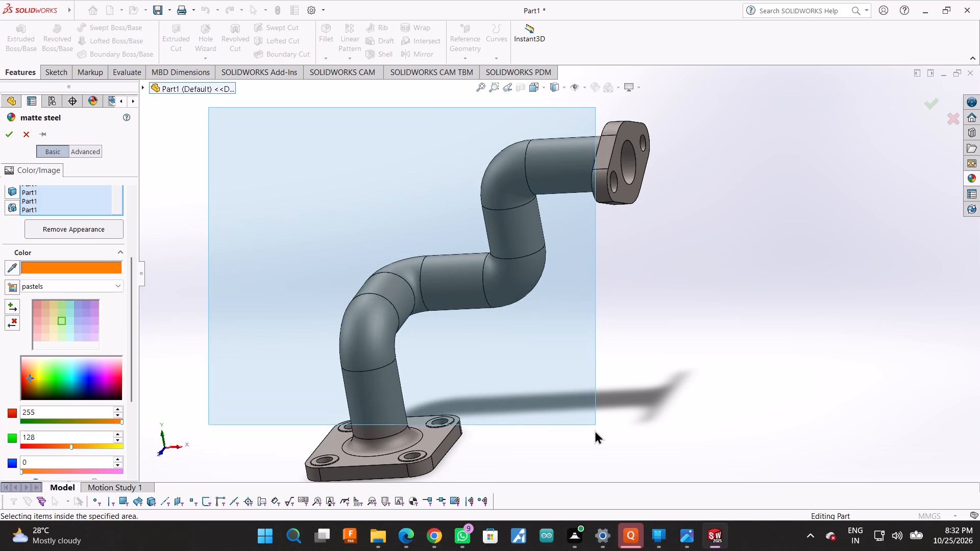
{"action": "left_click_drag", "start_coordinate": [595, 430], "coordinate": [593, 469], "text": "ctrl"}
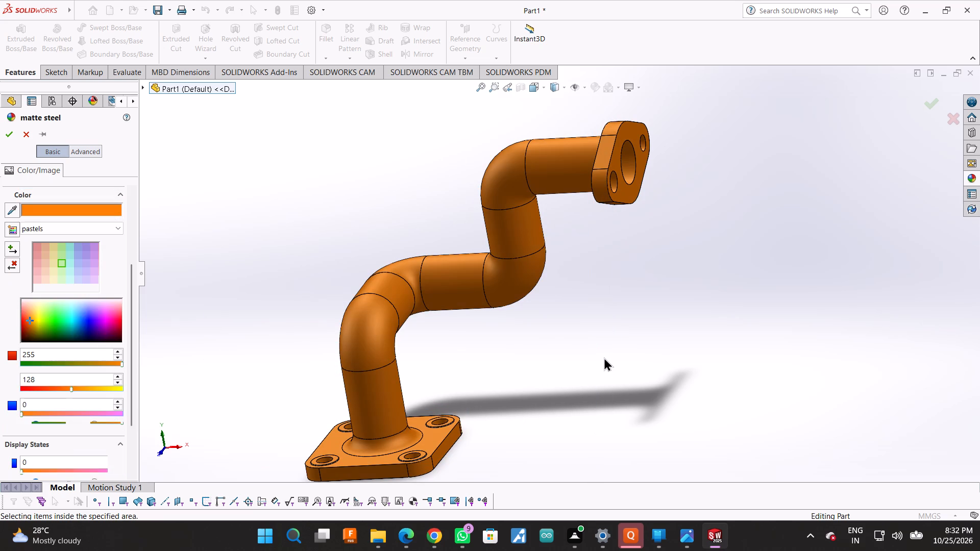
Check the orange finish across the whole connector and accept the matte steel appearance.
{"action": "scroll", "coordinate": [640, 287], "scroll_direction": "up", "scroll_amount": 2}
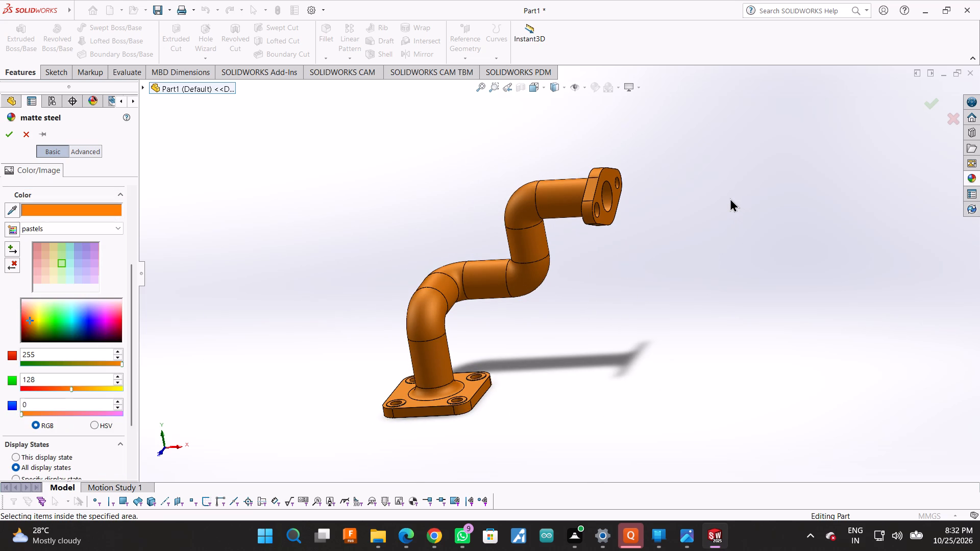
{"action": "scroll", "coordinate": [659, 242], "scroll_direction": "up", "scroll_amount": 2}
{"action": "middle_click_drag", "start_coordinate": [575, 252], "coordinate": [559, 272]}
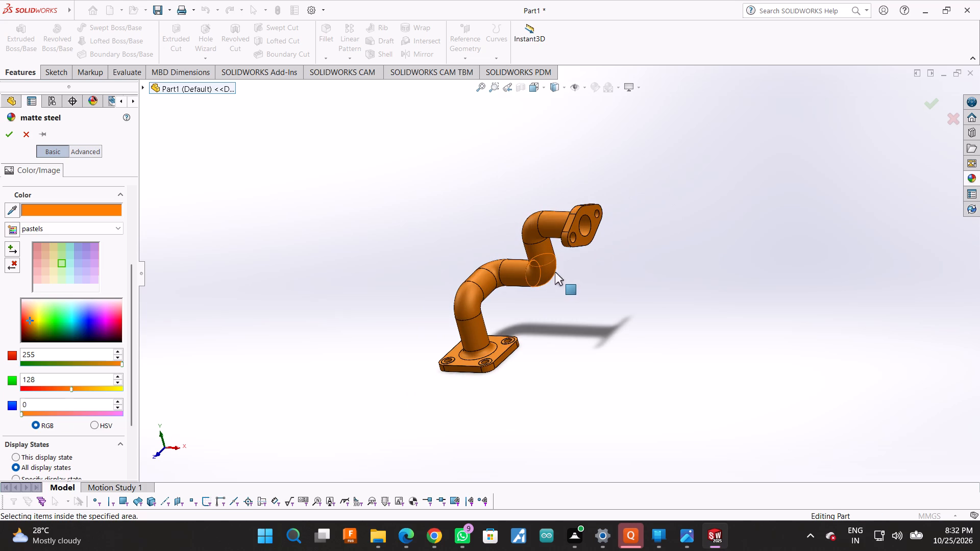
{"action": "scroll", "coordinate": [616, 204], "scroll_direction": "up", "scroll_amount": 5}
{"action": "scroll", "coordinate": [616, 204], "scroll_direction": "down", "scroll_amount": 3}
{"action": "scroll", "coordinate": [556, 312], "scroll_direction": "up", "scroll_amount": 5}
{"action": "scroll", "coordinate": [557, 303], "scroll_direction": "down", "scroll_amount": 1}
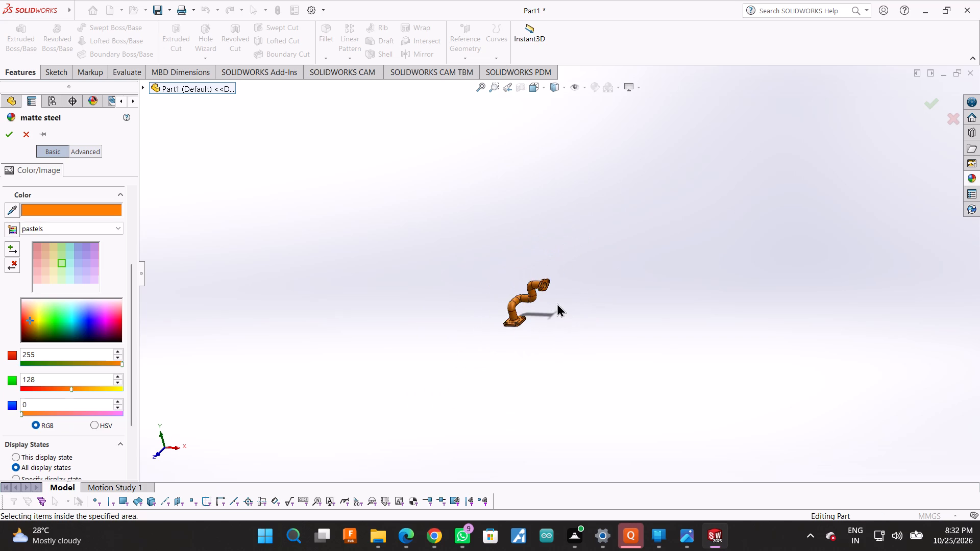
{"action": "scroll", "coordinate": [557, 303], "scroll_direction": "down", "scroll_amount": 3}
{"action": "scroll", "coordinate": [558, 235], "scroll_direction": "down", "scroll_amount": 6}
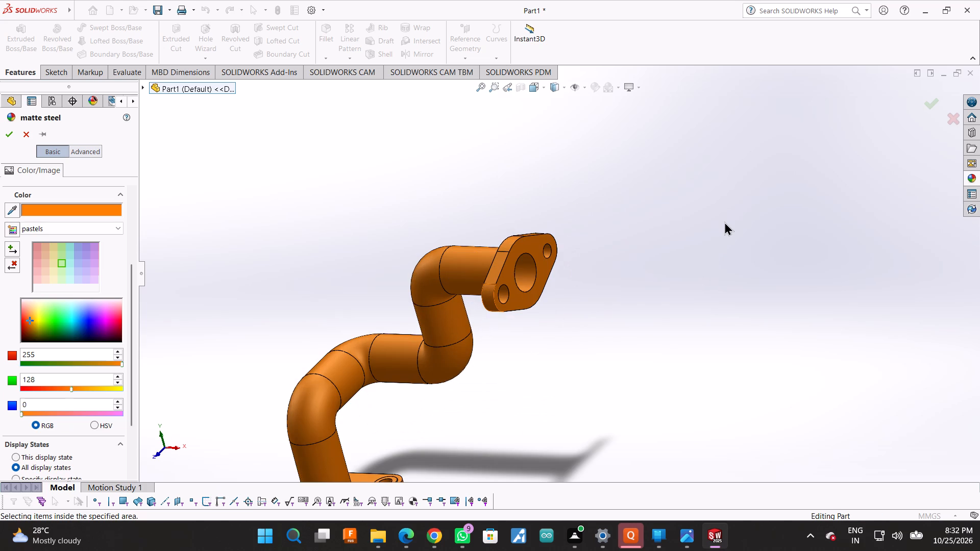
{"action": "scroll", "coordinate": [603, 264], "scroll_direction": "up", "scroll_amount": 5}
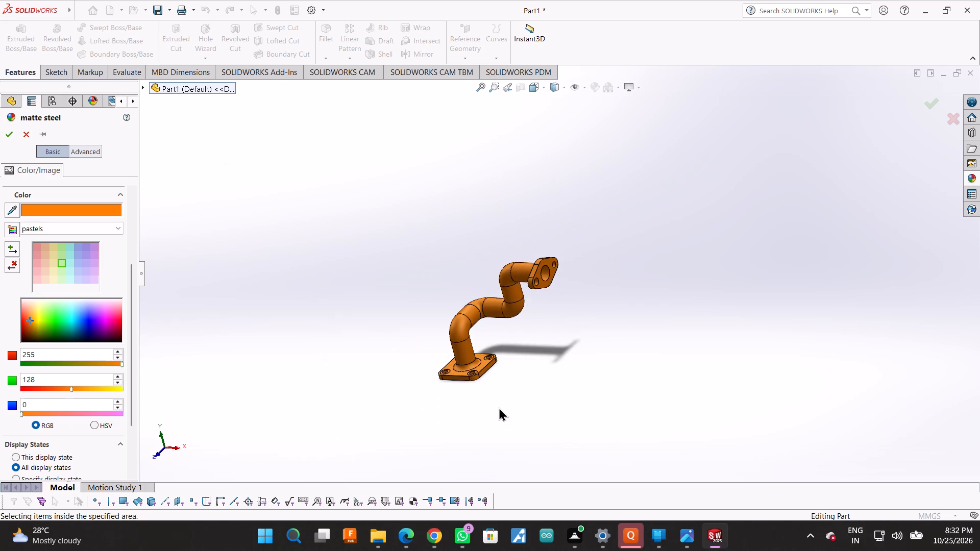
{"action": "scroll", "coordinate": [499, 407], "scroll_direction": "down", "scroll_amount": 2}
{"action": "scroll", "coordinate": [595, 166], "scroll_direction": "down", "scroll_amount": 2}
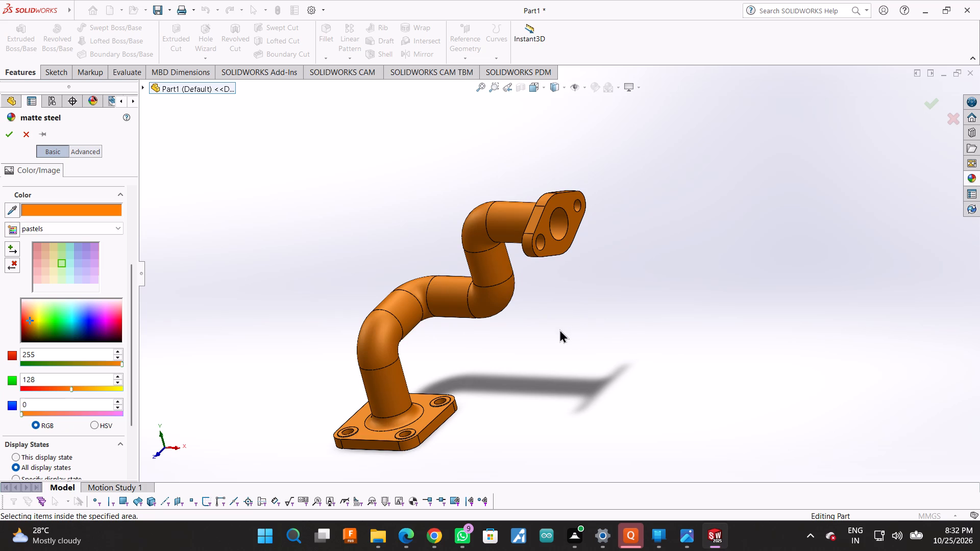
{"action": "scroll", "coordinate": [557, 321], "scroll_direction": "up", "scroll_amount": 1}
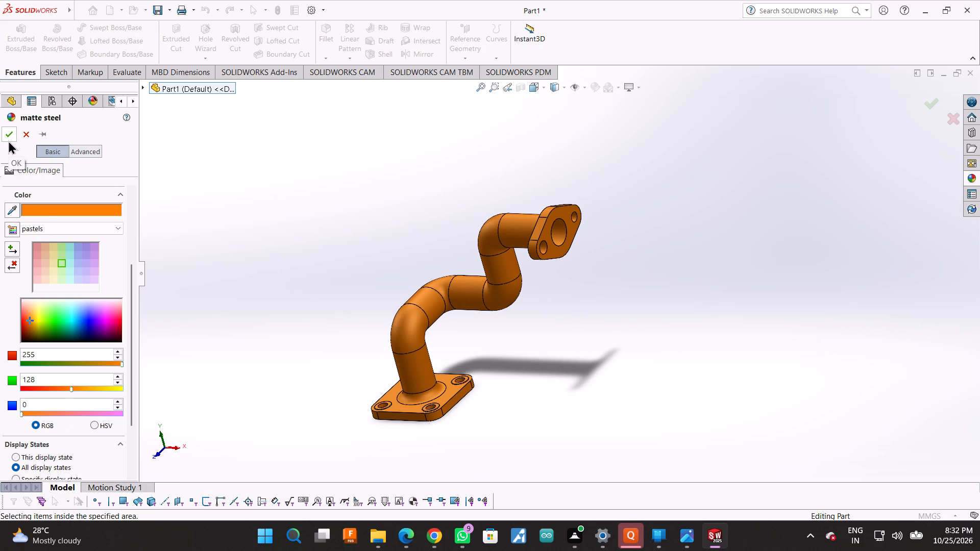
{"action": "left_click", "coordinate": [8, 140]}
Examine the coloured connector's pipe bends, flanges and bolt holes from several angles.
{"action": "middle_click_drag", "start_coordinate": [477, 360], "coordinate": [824, 247]}
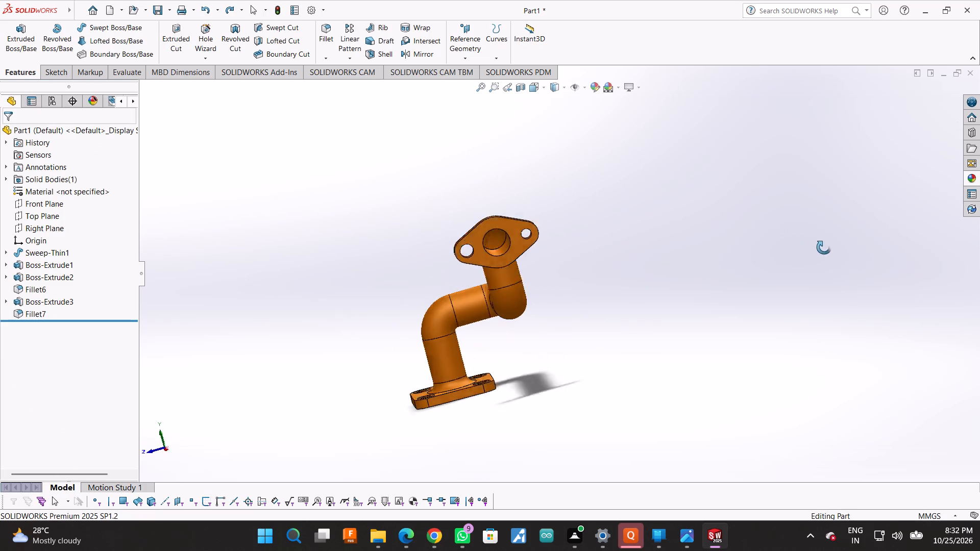
{"action": "middle_click_drag", "start_coordinate": [824, 247], "coordinate": [453, 254]}
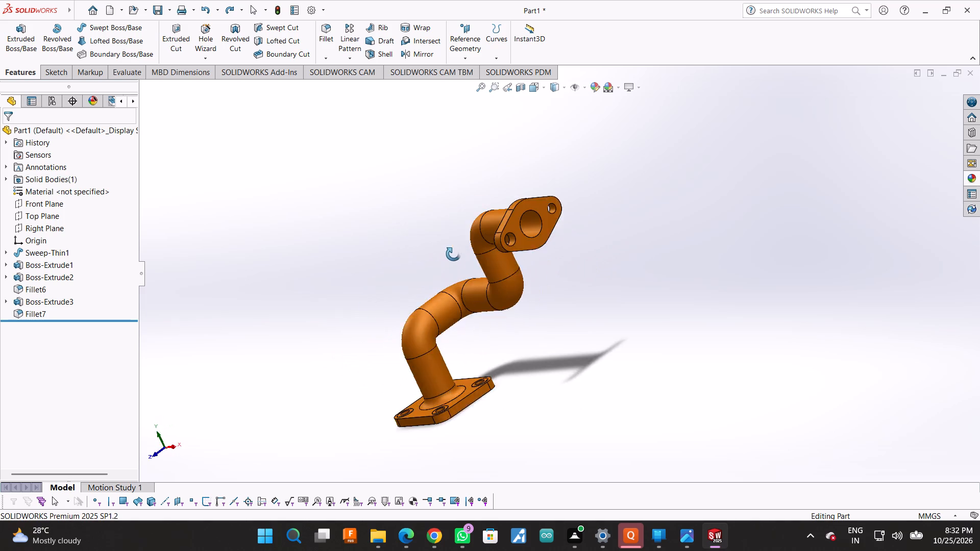
{"action": "middle_click_drag", "start_coordinate": [453, 254], "coordinate": [511, 217]}
{"action": "middle_click", "coordinate": [658, 269]}
{"action": "middle_click_drag", "start_coordinate": [658, 269], "coordinate": [605, 323]}
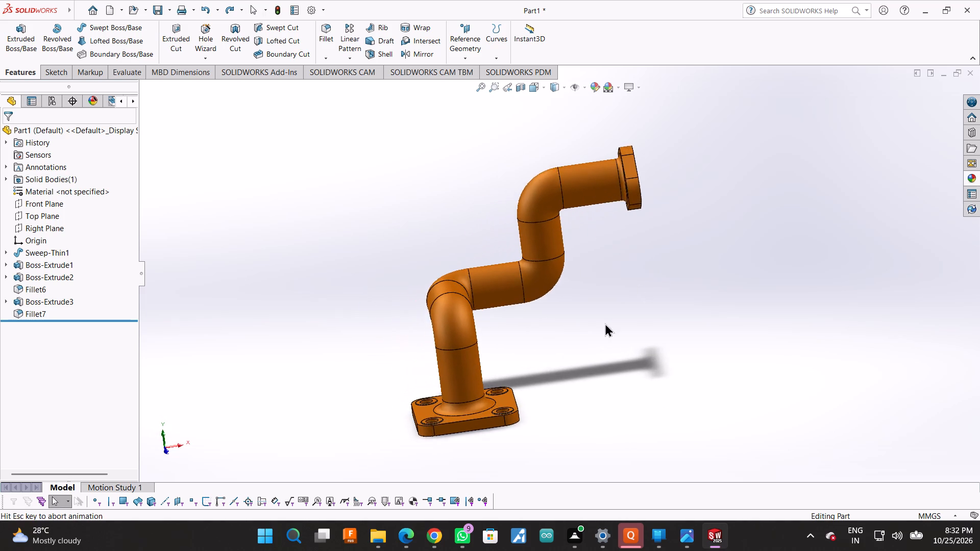
{"action": "middle_click_drag", "start_coordinate": [605, 323], "coordinate": [595, 336]}
{"action": "scroll", "coordinate": [661, 373], "scroll_direction": "up", "scroll_amount": 2}
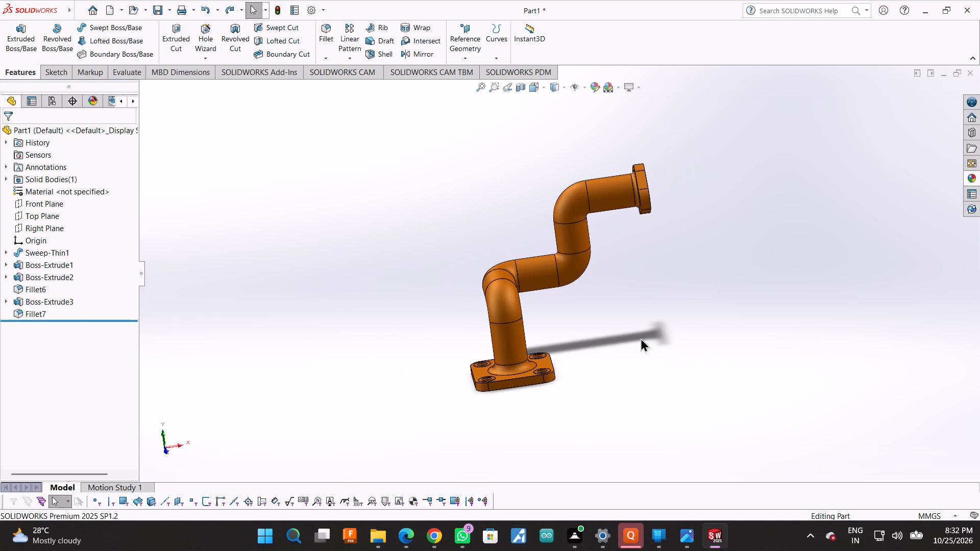
{"action": "scroll", "coordinate": [600, 345], "scroll_direction": "up", "scroll_amount": 3}
{"action": "middle_click_drag", "start_coordinate": [645, 247], "coordinate": [598, 298]}
{"action": "middle_click_drag", "start_coordinate": [566, 356], "coordinate": [547, 374]}
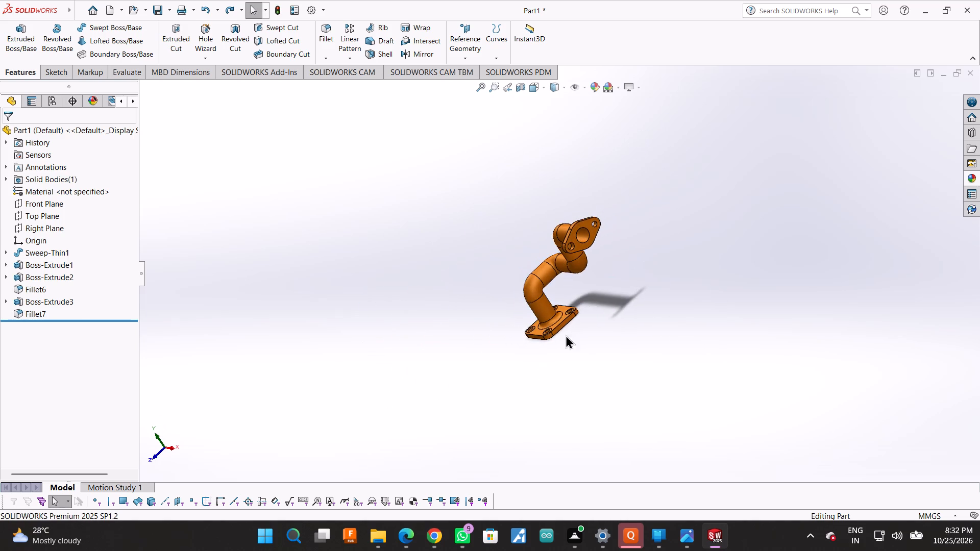
{"action": "scroll", "coordinate": [622, 208], "scroll_direction": "down", "scroll_amount": 5}
{"action": "scroll", "coordinate": [559, 306], "scroll_direction": "down", "scroll_amount": 2}
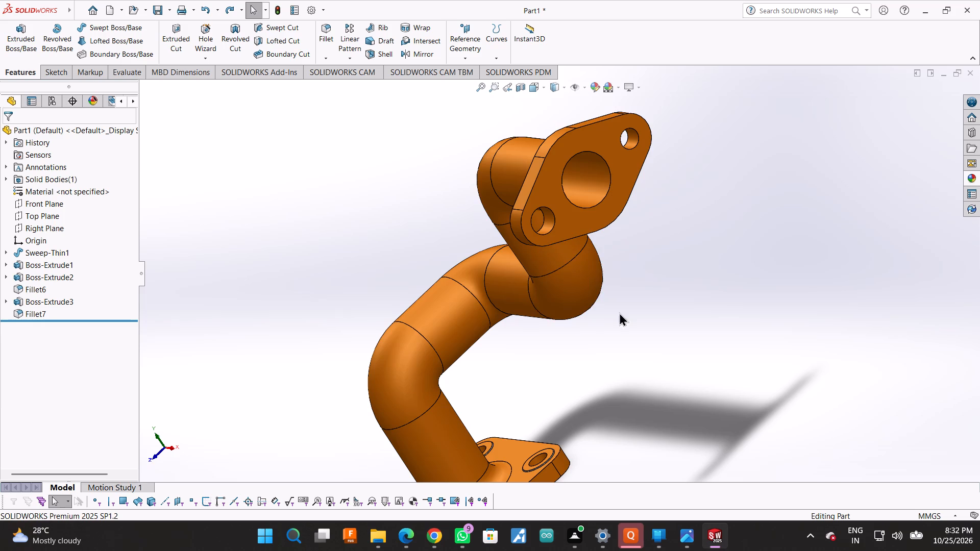
{"action": "middle_click_drag", "start_coordinate": [636, 304], "coordinate": [603, 345]}
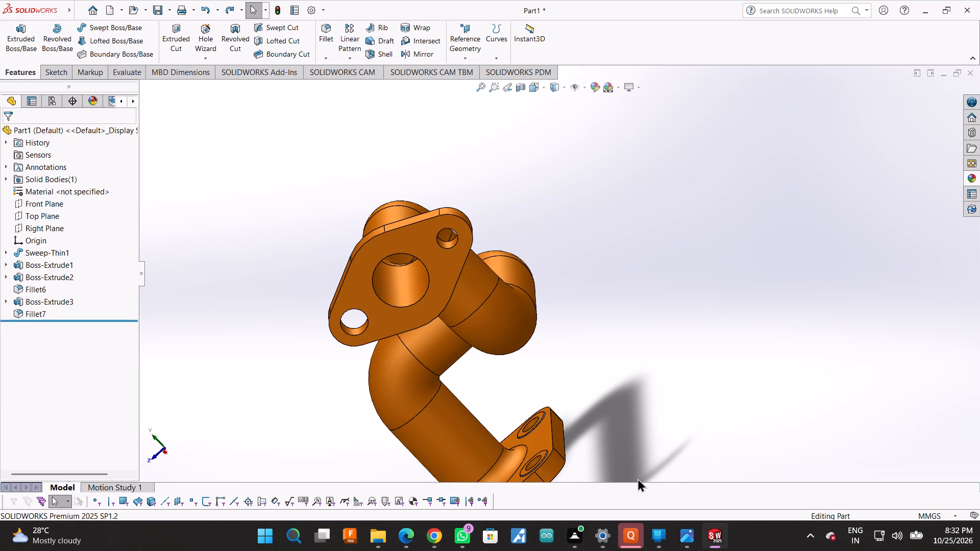
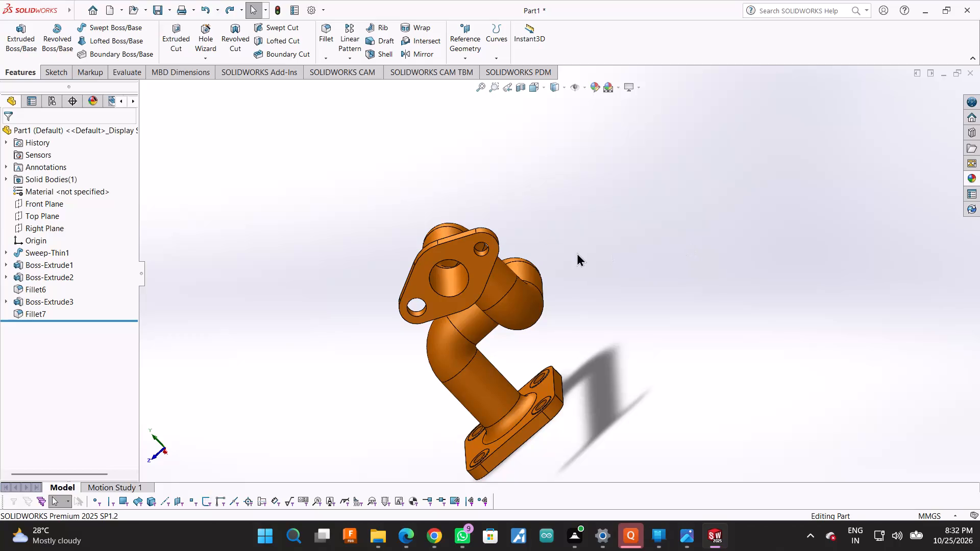
Examine the bent pipe, its square base flange and its two-hole end flange from several viewing angles.
{"action": "scroll", "coordinate": [591, 341], "scroll_direction": "down", "scroll_amount": 2}
{"action": "scroll", "coordinate": [523, 214], "scroll_direction": "down", "scroll_amount": 1}
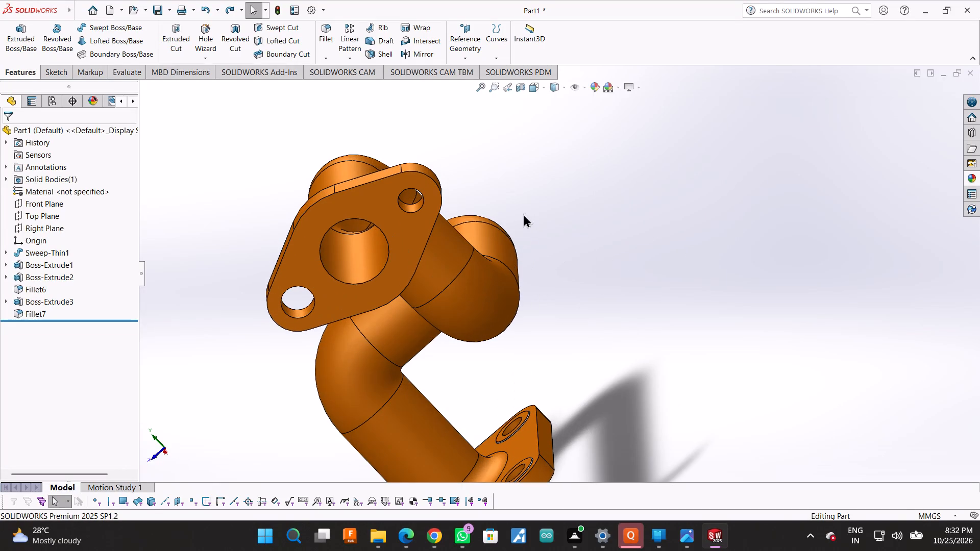
{"action": "scroll", "coordinate": [606, 272], "scroll_direction": "up", "scroll_amount": 3}
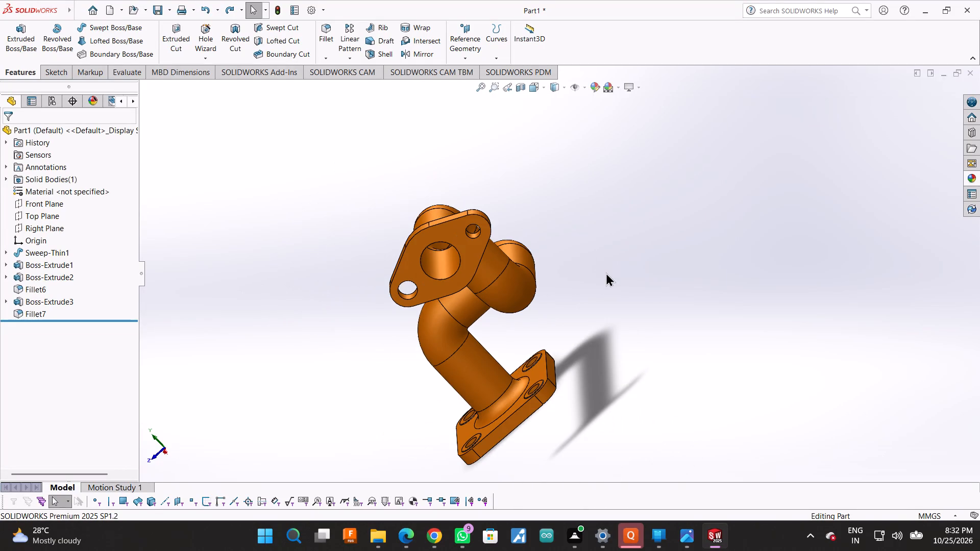
{"action": "middle_click_drag", "start_coordinate": [568, 260], "coordinate": [568, 266]}
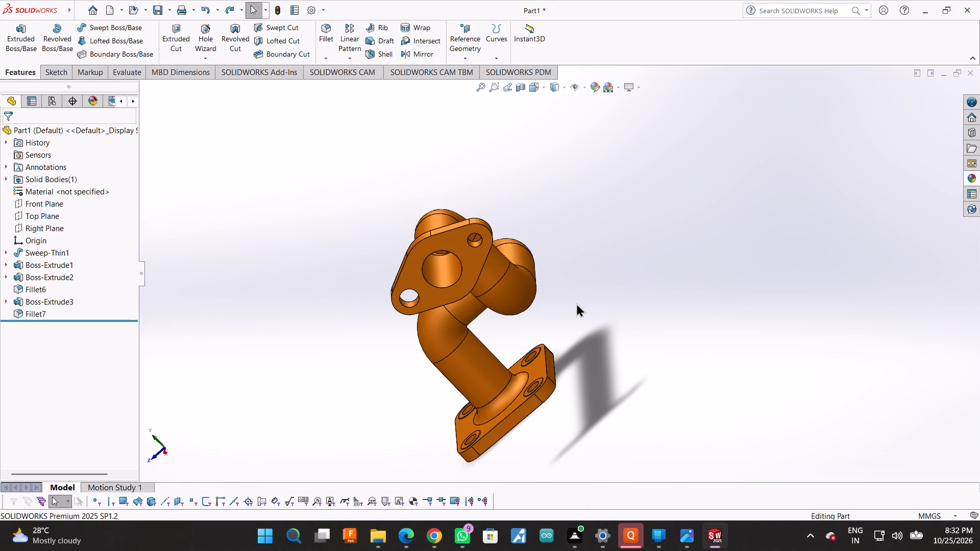
{"action": "scroll", "coordinate": [645, 272], "scroll_direction": "down", "scroll_amount": 2}
{"action": "scroll", "coordinate": [569, 310], "scroll_direction": "up", "scroll_amount": 2}
{"action": "middle_click_drag", "start_coordinate": [532, 334], "coordinate": [614, 257]}
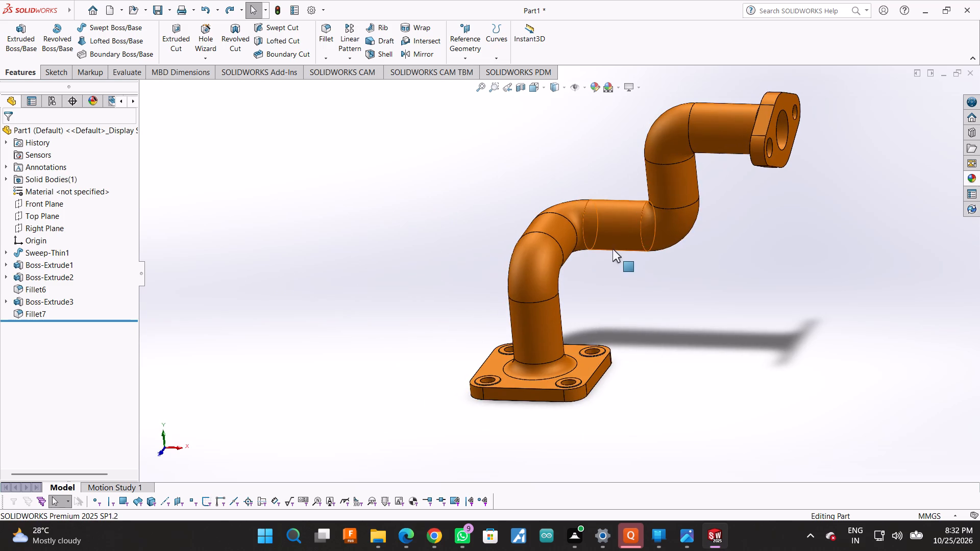
{"action": "scroll", "coordinate": [606, 288], "scroll_direction": "down", "scroll_amount": 1}
{"action": "scroll", "coordinate": [605, 299], "scroll_direction": "up", "scroll_amount": 5}
{"action": "middle_click_drag", "start_coordinate": [686, 180], "coordinate": [681, 208]}
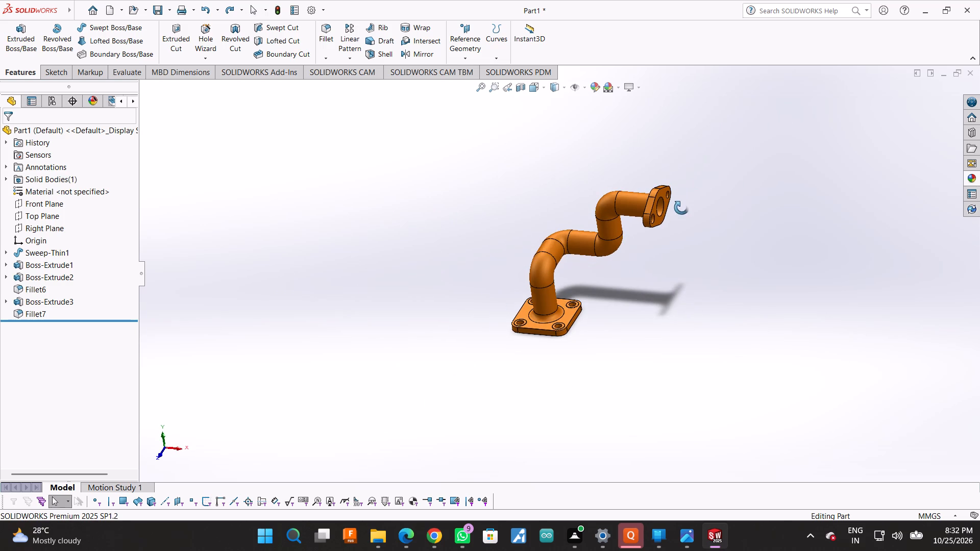
{"action": "middle_click_drag", "start_coordinate": [681, 208], "coordinate": [681, 209]}
{"action": "scroll", "coordinate": [686, 232], "scroll_direction": "down", "scroll_amount": 2}
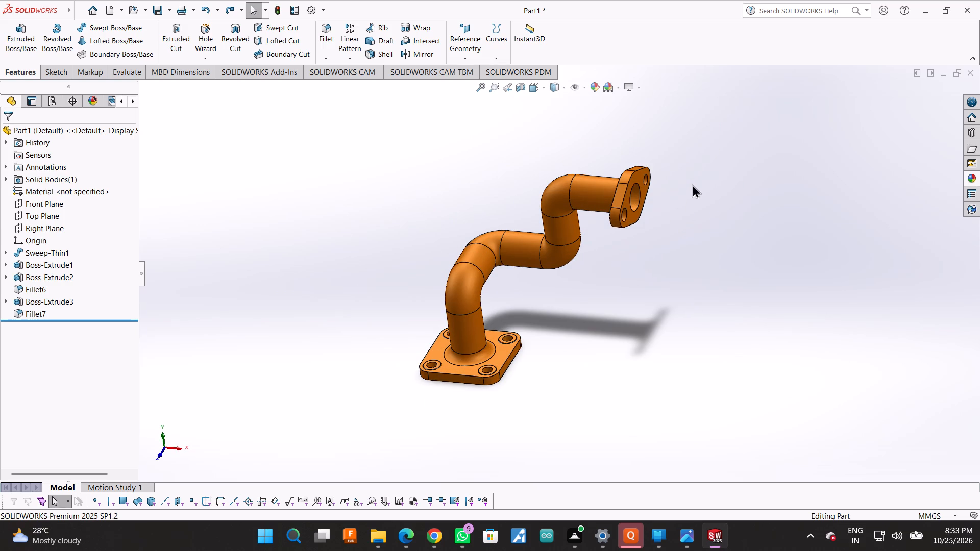
{"action": "middle_click", "coordinate": [662, 129]}
{"action": "middle_click", "coordinate": [665, 130]}
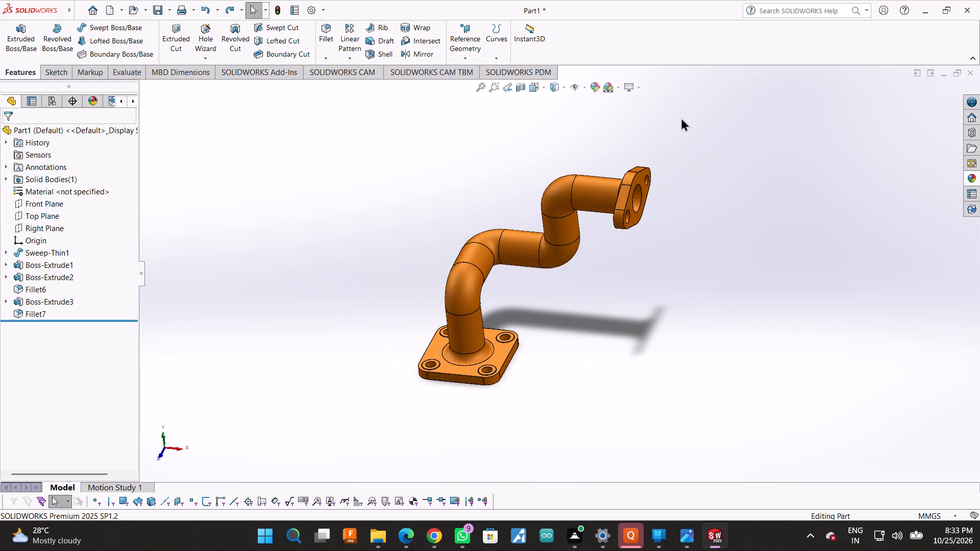
{"action": "scroll", "coordinate": [671, 239], "scroll_direction": "down", "scroll_amount": 1}
{"action": "scroll", "coordinate": [671, 221], "scroll_direction": "up", "scroll_amount": 3}
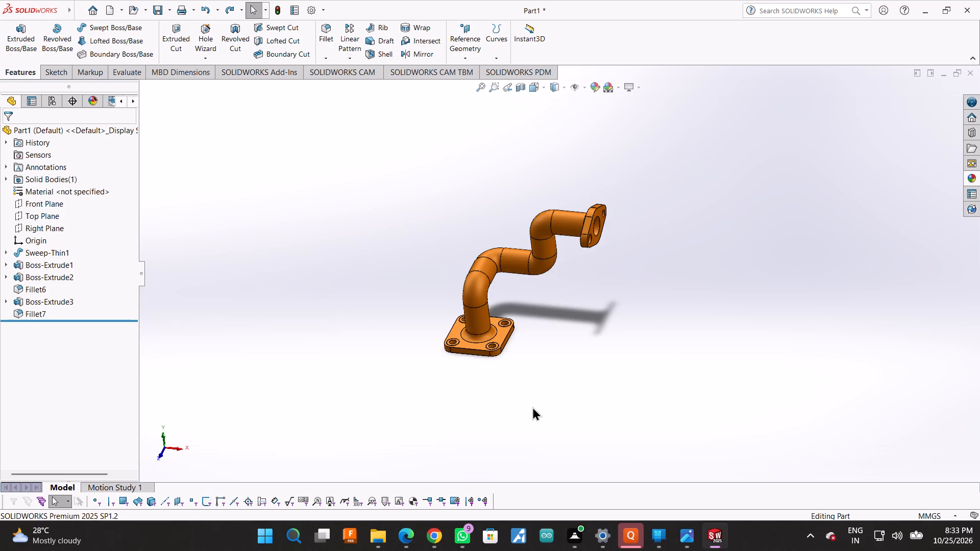
{"action": "scroll", "coordinate": [532, 406], "scroll_direction": "down", "scroll_amount": 2}
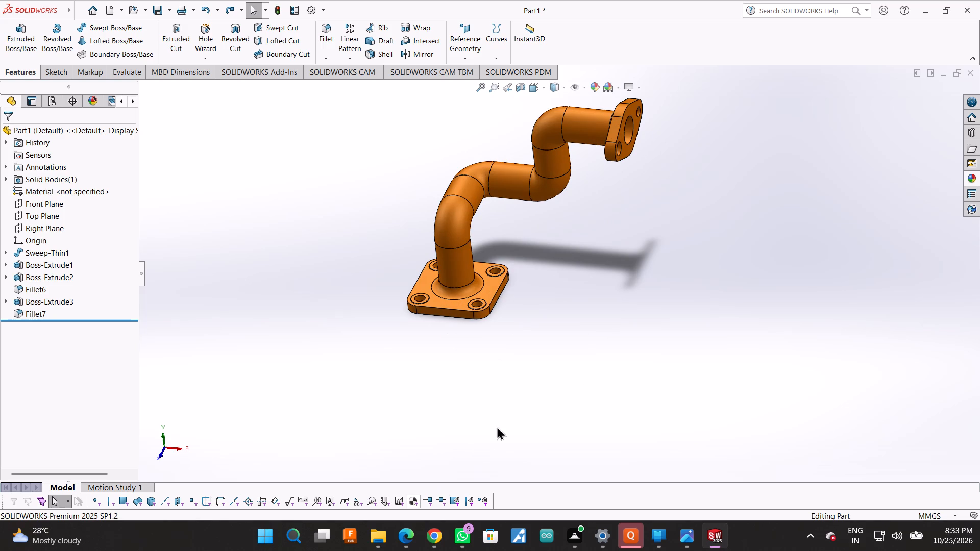
{"action": "scroll", "coordinate": [588, 221], "scroll_direction": "up", "scroll_amount": 2}
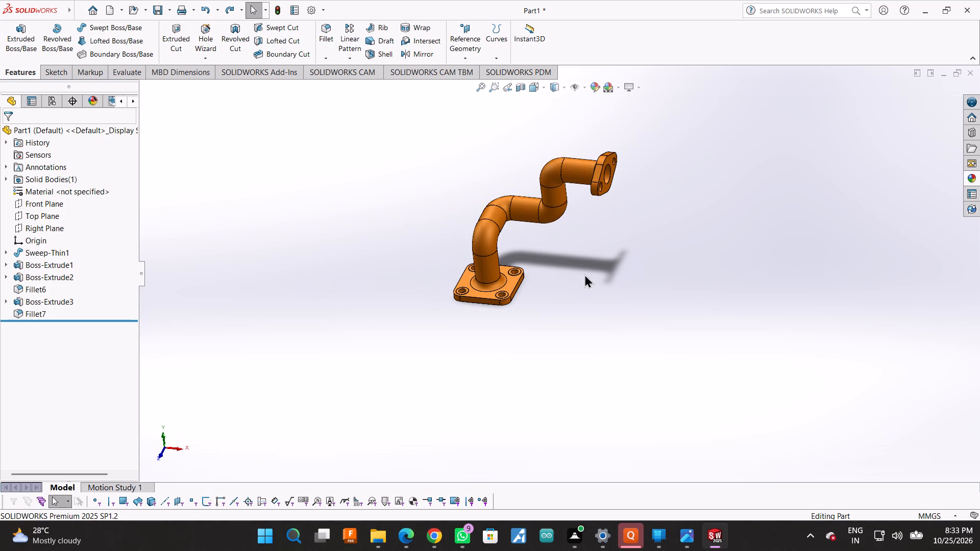
{"action": "scroll", "coordinate": [603, 193], "scroll_direction": "up", "scroll_amount": 2}
{"action": "scroll", "coordinate": [594, 180], "scroll_direction": "down", "scroll_amount": 4}
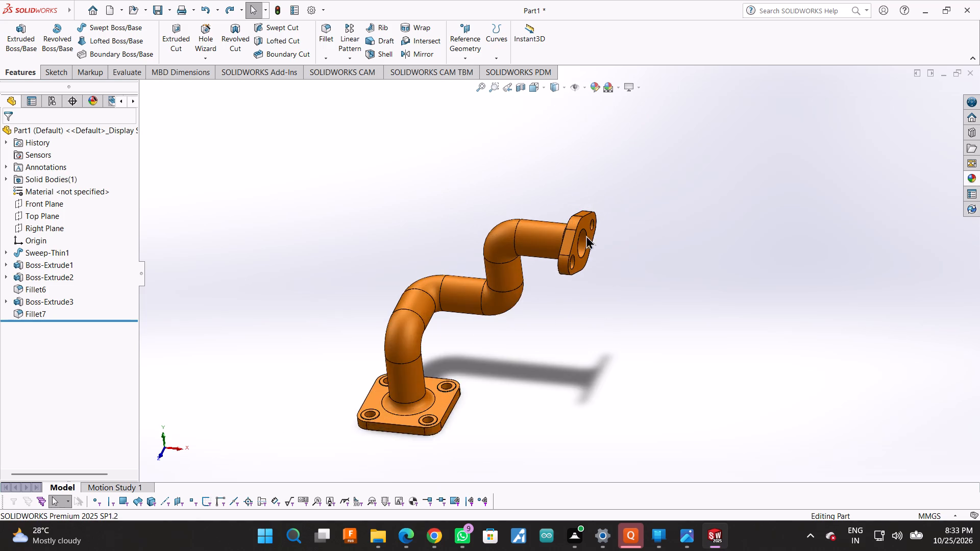
{"action": "scroll", "coordinate": [582, 249], "scroll_direction": "down", "scroll_amount": 2}
{"action": "scroll", "coordinate": [584, 269], "scroll_direction": "up", "scroll_amount": 3}
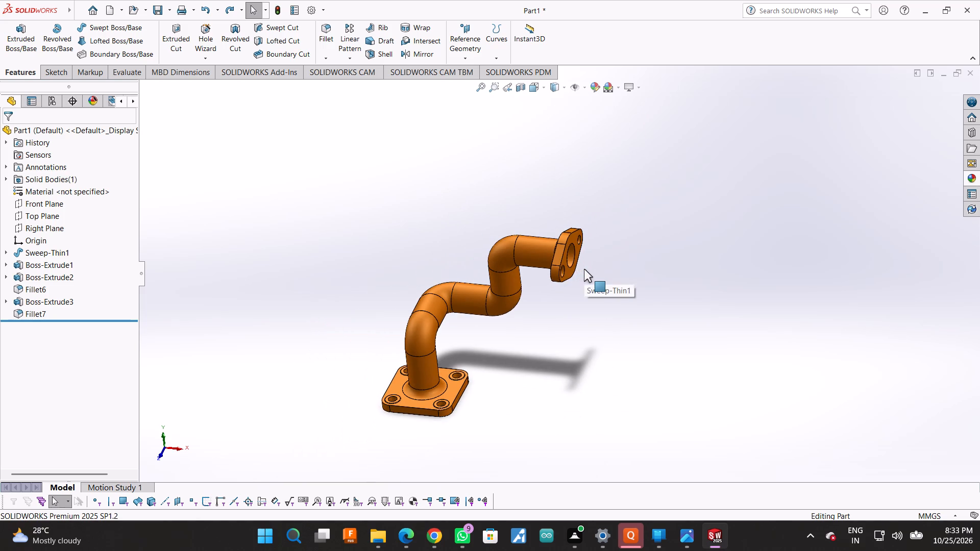
{"action": "scroll", "coordinate": [536, 363], "scroll_direction": "down", "scroll_amount": 1}
{"action": "scroll", "coordinate": [495, 193], "scroll_direction": "down", "scroll_amount": 2}
{"action": "scroll", "coordinate": [673, 309], "scroll_direction": "up", "scroll_amount": 2}
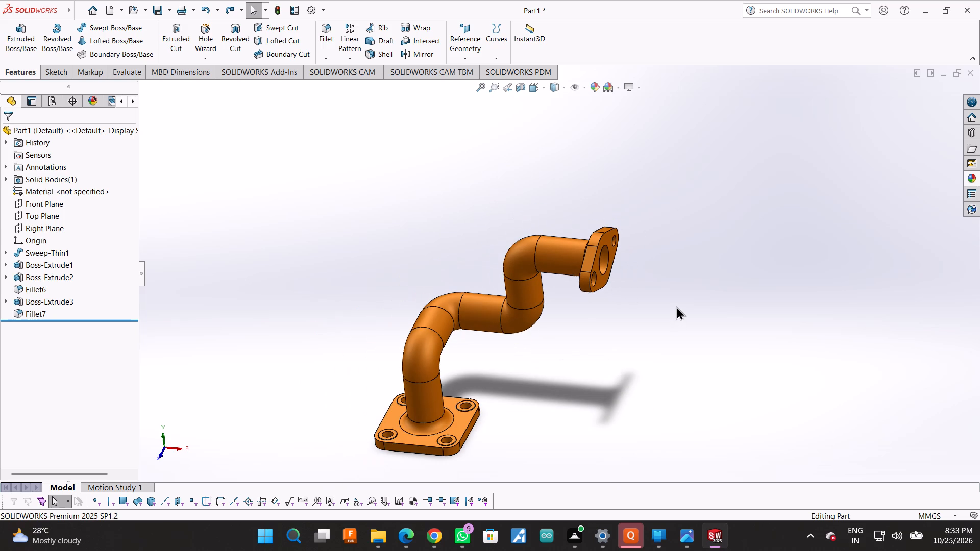
{"action": "scroll", "coordinate": [626, 341], "scroll_direction": "down", "scroll_amount": 1}
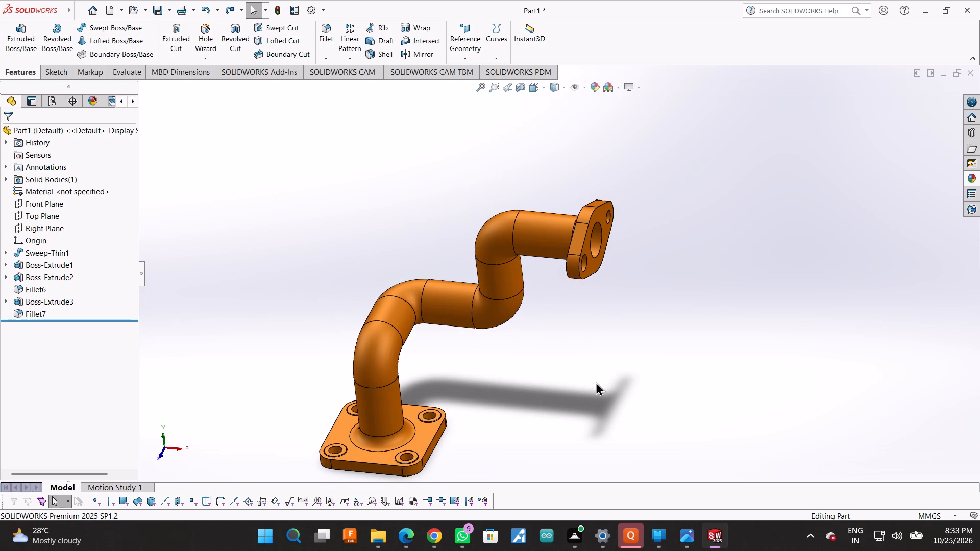
{"action": "scroll", "coordinate": [535, 317], "scroll_direction": "down", "scroll_amount": 2}
{"action": "scroll", "coordinate": [536, 313], "scroll_direction": "up", "scroll_amount": 5}
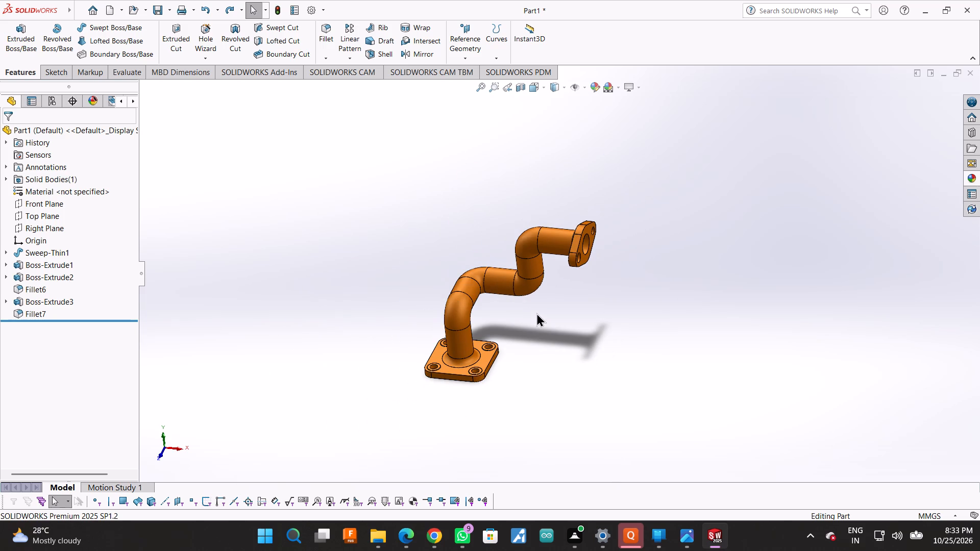
{"action": "key", "text": "space"}
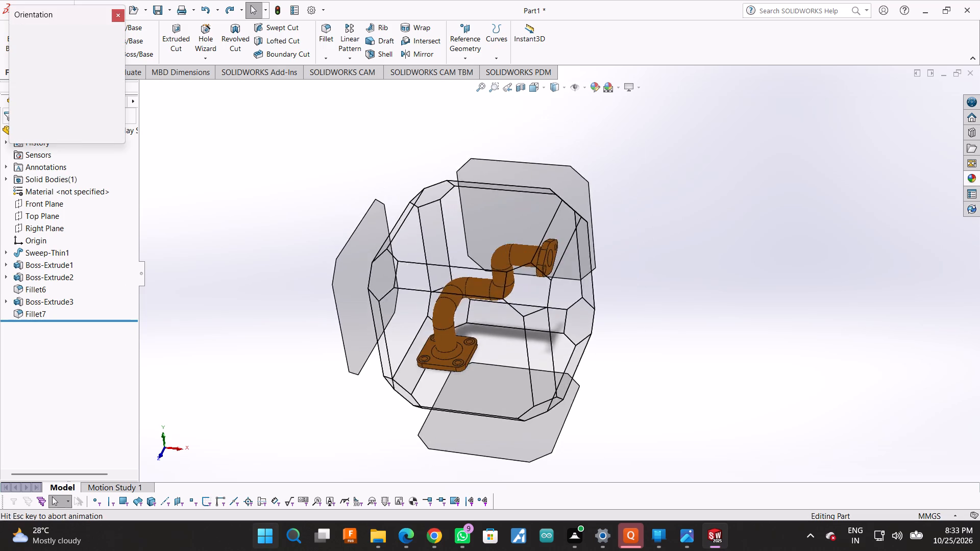
{"action": "left_click", "coordinate": [620, 367]}
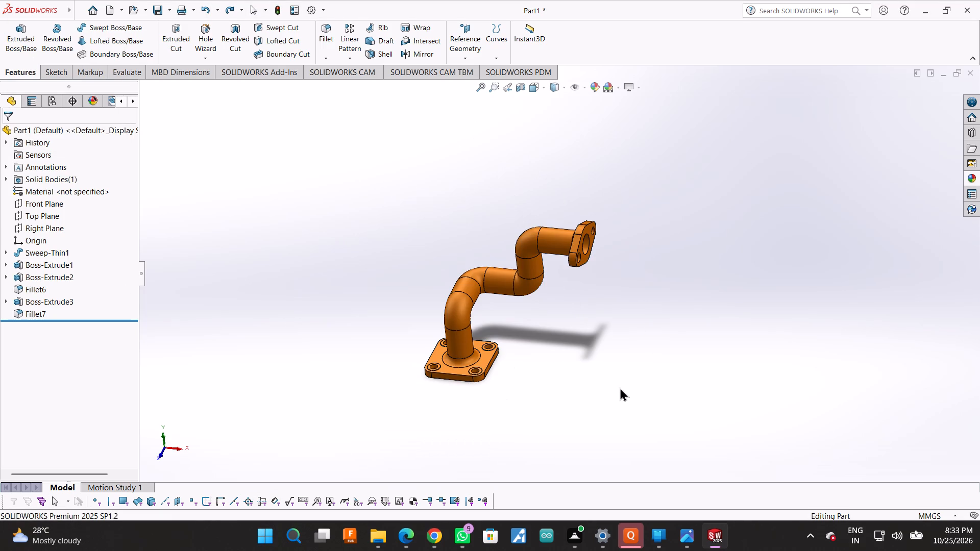
{"action": "middle_click_drag", "start_coordinate": [620, 387], "coordinate": [611, 283]}
{"action": "scroll", "coordinate": [606, 273], "scroll_direction": "down", "scroll_amount": 5}
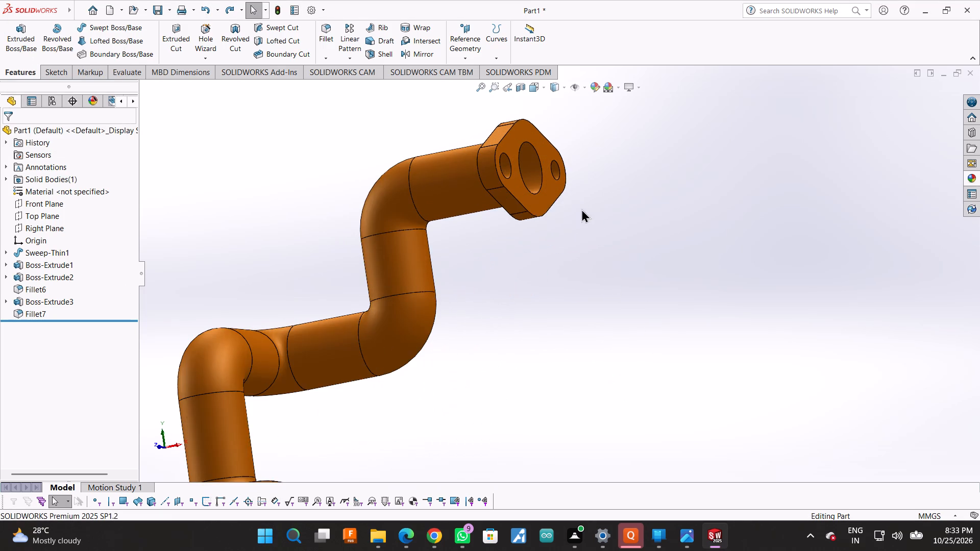
{"action": "scroll", "coordinate": [531, 163], "scroll_direction": "up", "scroll_amount": 3}
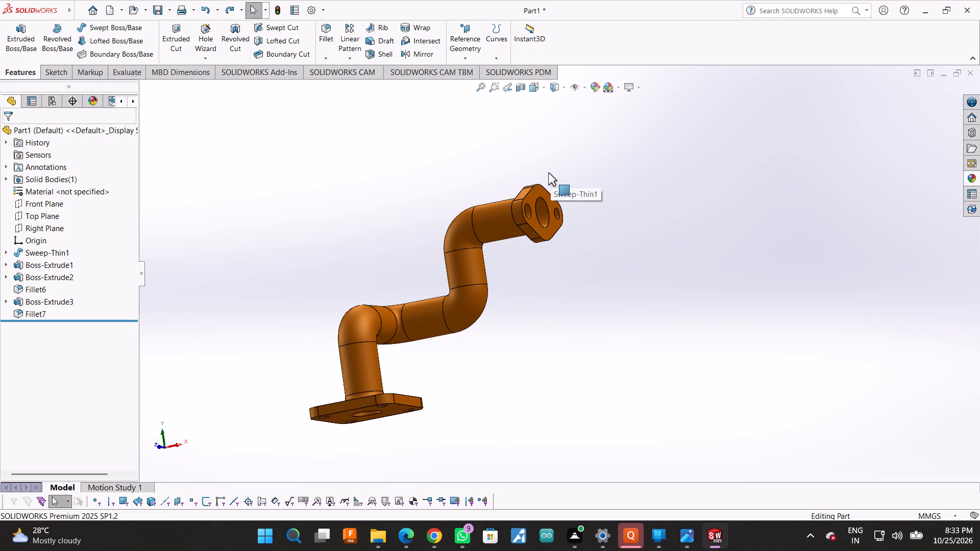
{"action": "middle_click", "coordinate": [547, 152]}
{"action": "middle_click_drag", "start_coordinate": [547, 152], "coordinate": [529, 186]}
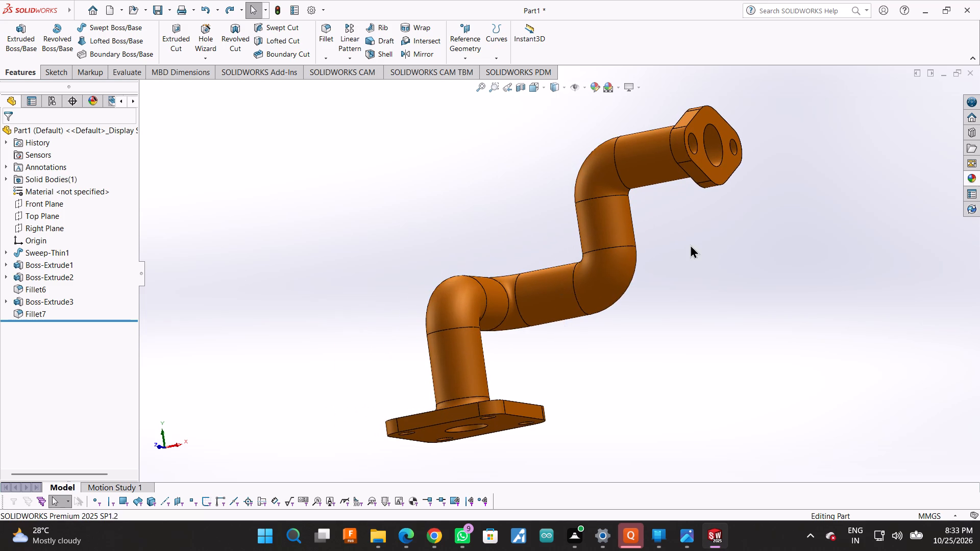
{"action": "scroll", "coordinate": [700, 237], "scroll_direction": "up", "scroll_amount": 1}
{"action": "middle_click_drag", "start_coordinate": [696, 239], "coordinate": [618, 314]}
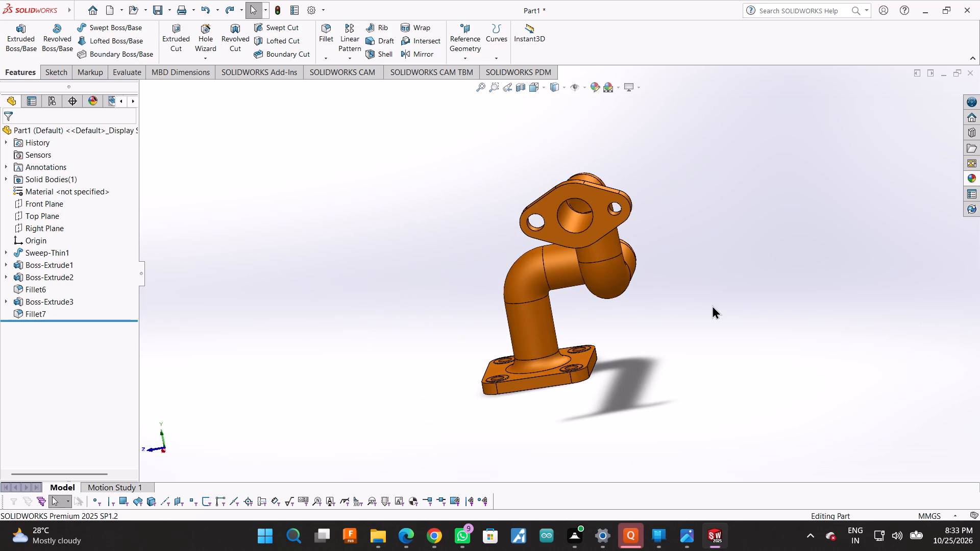
Inspect the base flange's underside and hole recesses, the pipe bends and the two-hole flange's openings with Rotate View.
{"action": "right_click", "coordinate": [712, 305]}
{"action": "left_click", "coordinate": [739, 353]}
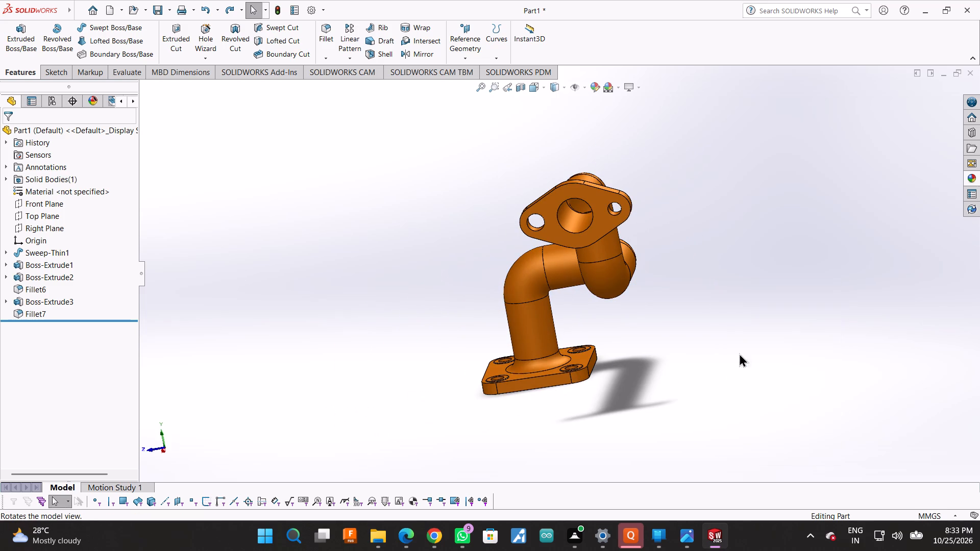
{"action": "left_click_drag", "start_coordinate": [658, 338], "coordinate": [674, 315]}
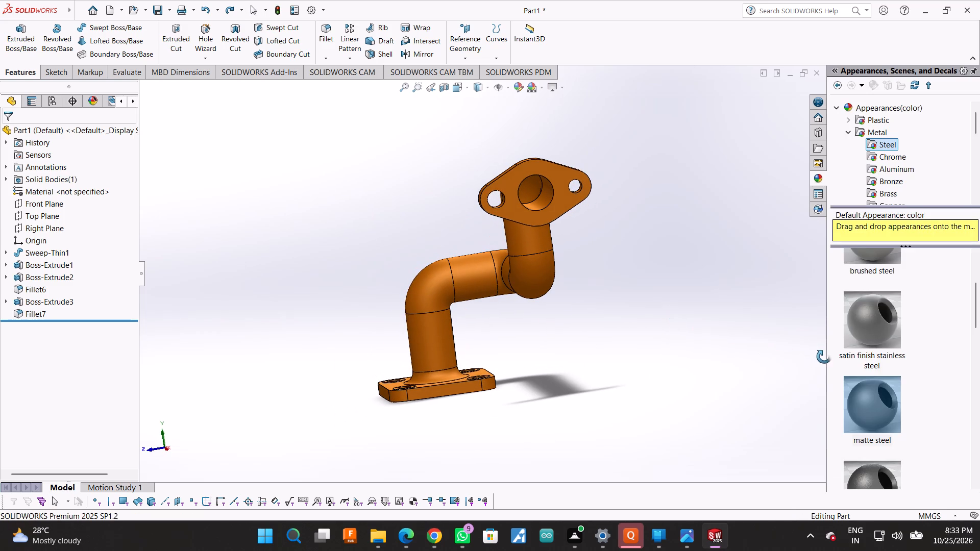
{"action": "left_click_drag", "start_coordinate": [828, 357], "coordinate": [974, 377]}
{"action": "left_click_drag", "start_coordinate": [732, 183], "coordinate": [725, 181]}
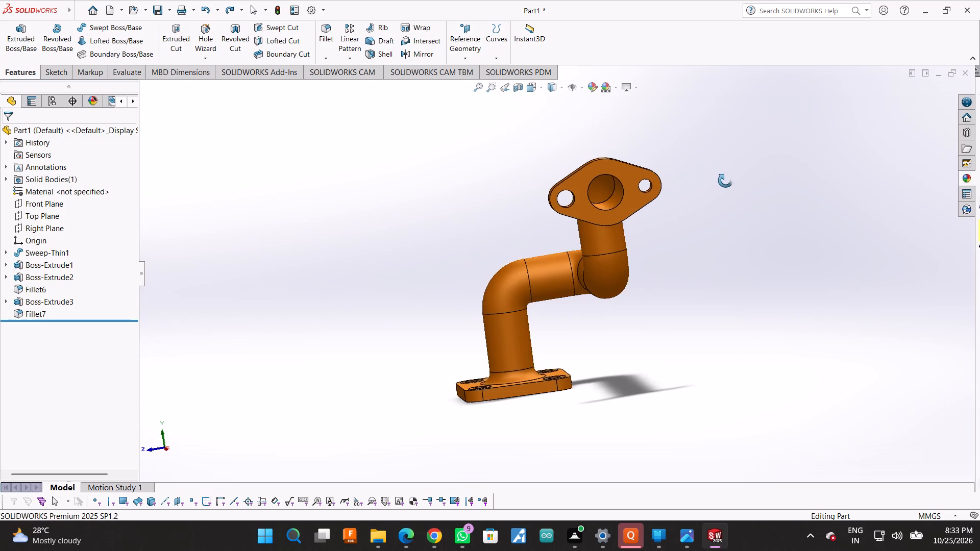
{"action": "left_click_drag", "start_coordinate": [725, 181], "coordinate": [798, 123]}
{"action": "left_click_drag", "start_coordinate": [608, 378], "coordinate": [603, 208]}
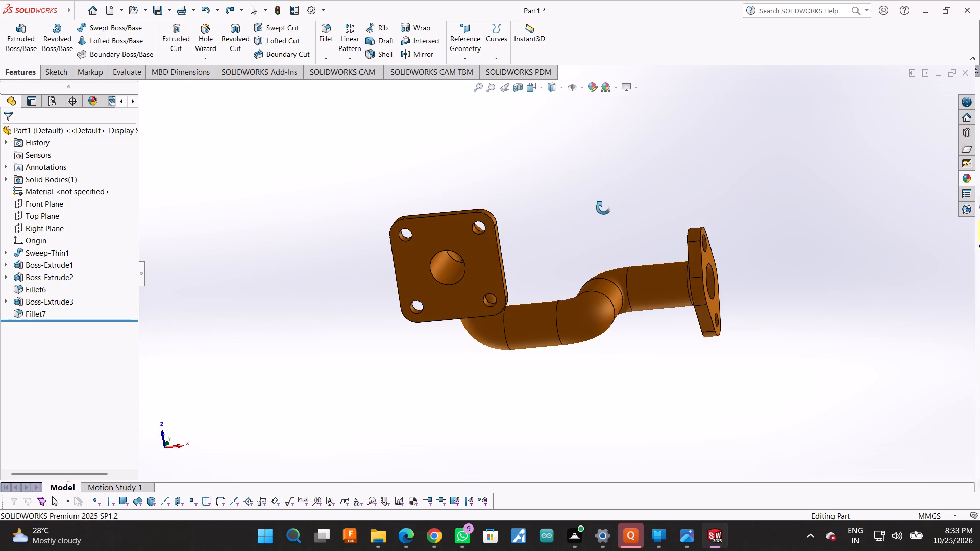
{"action": "left_click_drag", "start_coordinate": [603, 208], "coordinate": [514, 393]}
{"action": "scroll", "coordinate": [471, 278], "scroll_direction": "down", "scroll_amount": 3}
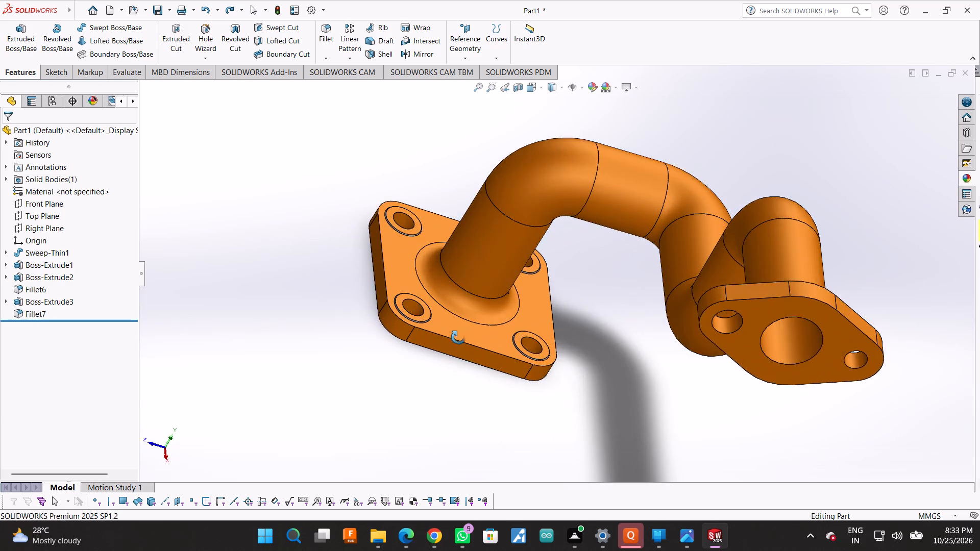
{"action": "scroll", "coordinate": [458, 337], "scroll_direction": "down", "scroll_amount": 3}
{"action": "left_click_drag", "start_coordinate": [416, 374], "coordinate": [411, 409]}
{"action": "scroll", "coordinate": [388, 404], "scroll_direction": "up", "scroll_amount": 4}
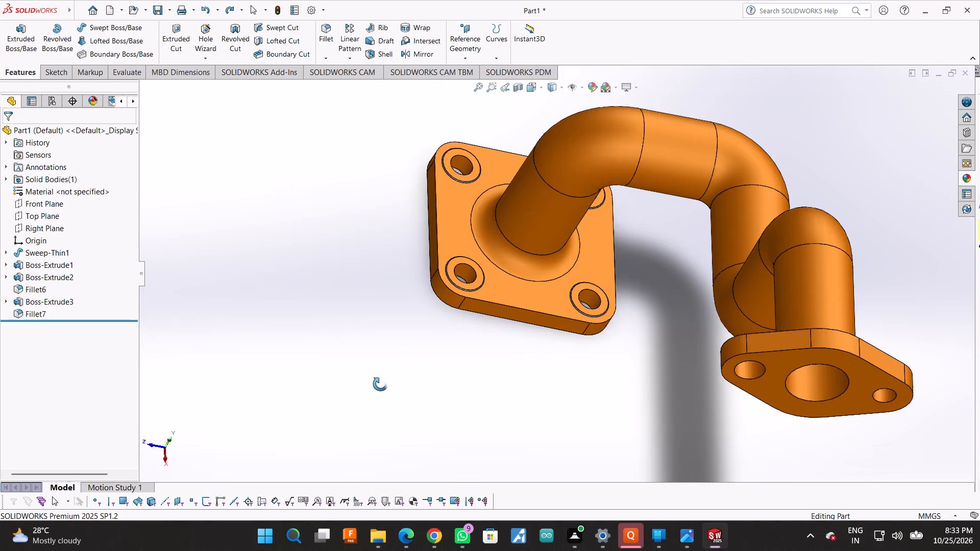
{"action": "scroll", "coordinate": [380, 384], "scroll_direction": "up", "scroll_amount": 2}
{"action": "left_click_drag", "start_coordinate": [840, 394], "coordinate": [823, 260]}
{"action": "left_click_drag", "start_coordinate": [823, 260], "coordinate": [738, 247]}
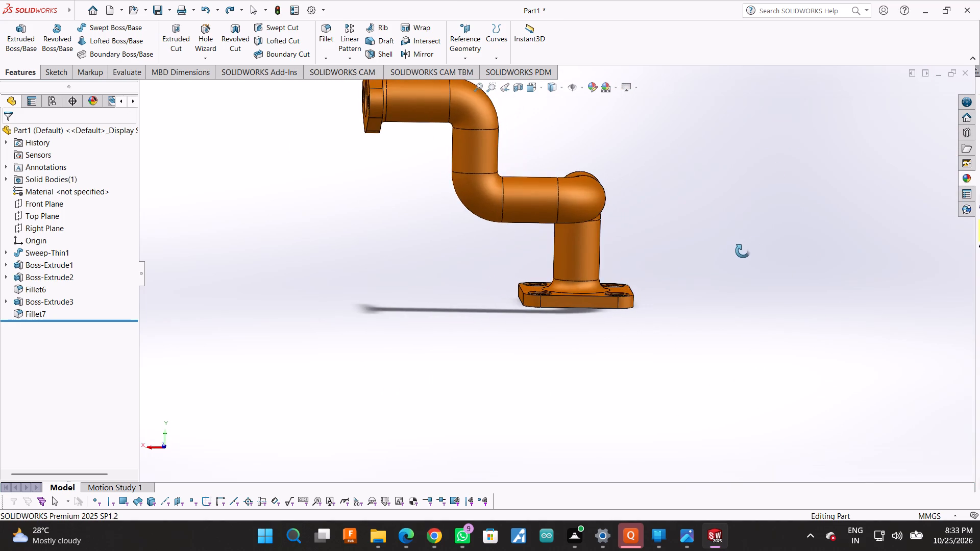
{"action": "scroll", "coordinate": [720, 266], "scroll_direction": "up", "scroll_amount": 2}
{"action": "left_click_drag", "start_coordinate": [706, 267], "coordinate": [612, 298]}
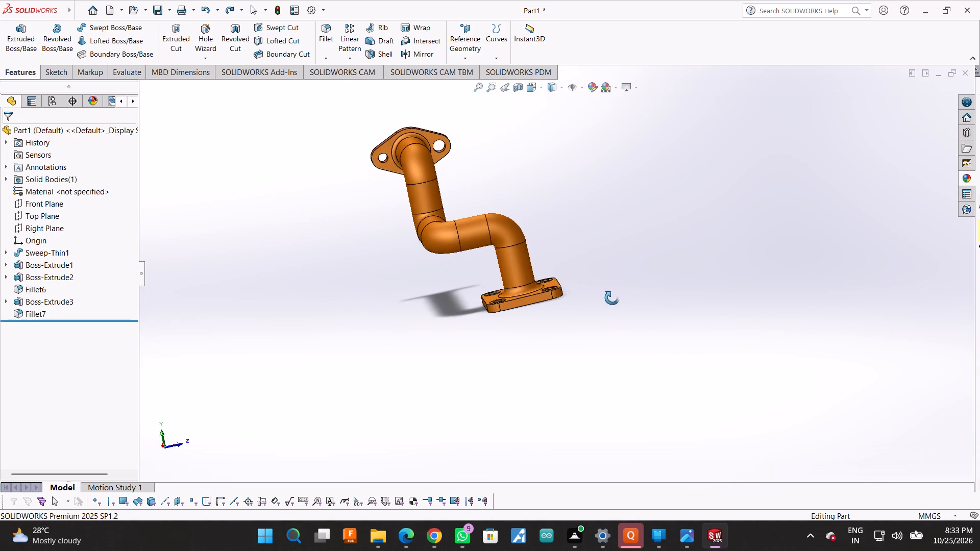
{"action": "left_click_drag", "start_coordinate": [612, 298], "coordinate": [715, 315]}
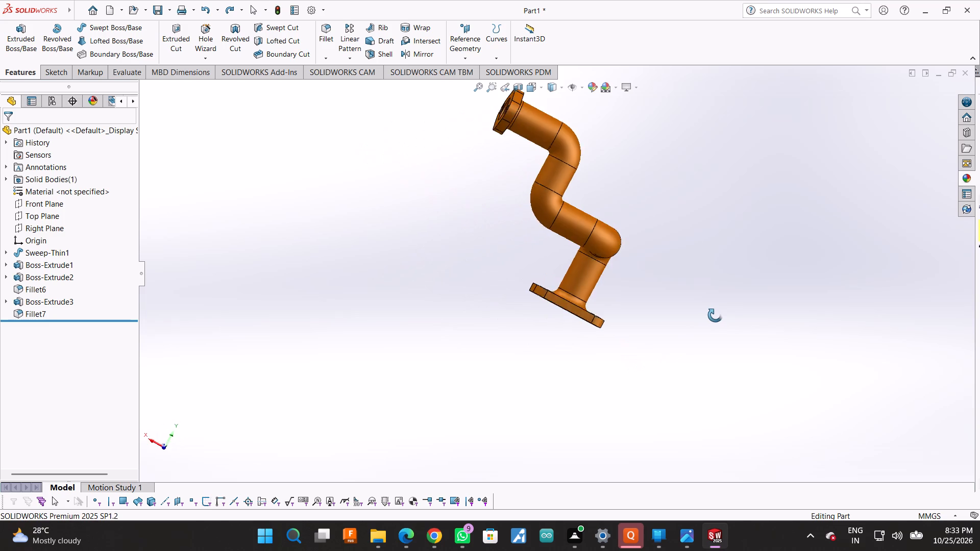
{"action": "left_click_drag", "start_coordinate": [715, 315], "coordinate": [892, 354]}
{"action": "scroll", "coordinate": [726, 303], "scroll_direction": "up", "scroll_amount": 2}
{"action": "scroll", "coordinate": [564, 177], "scroll_direction": "down", "scroll_amount": 5}
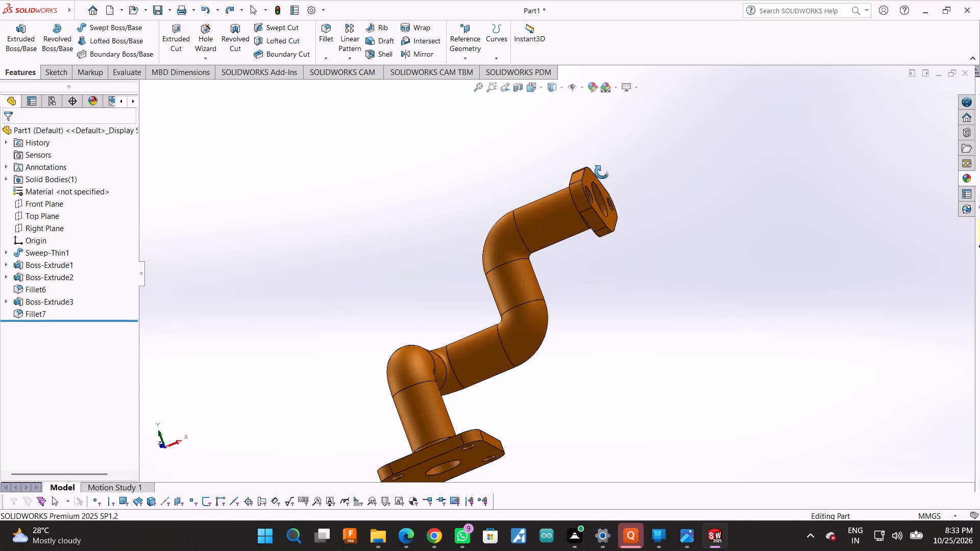
{"action": "scroll", "coordinate": [602, 172], "scroll_direction": "down", "scroll_amount": 9}
{"action": "left_click_drag", "start_coordinate": [642, 156], "coordinate": [625, 221]}
{"action": "scroll", "coordinate": [623, 223], "scroll_direction": "up", "scroll_amount": 3}
{"action": "left_click_drag", "start_coordinate": [653, 169], "coordinate": [624, 211]}
{"action": "left_click", "coordinate": [624, 211]}
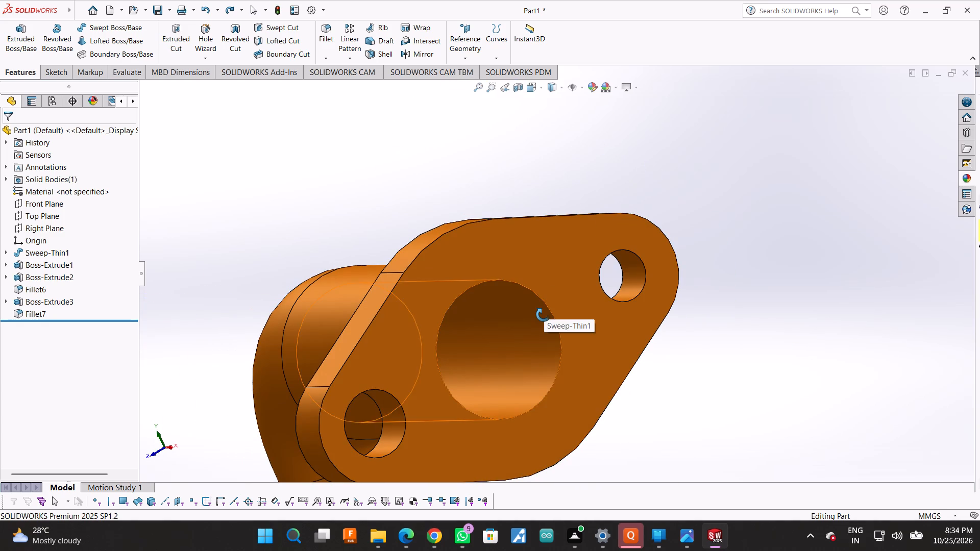
{"action": "left_click", "coordinate": [568, 270]}
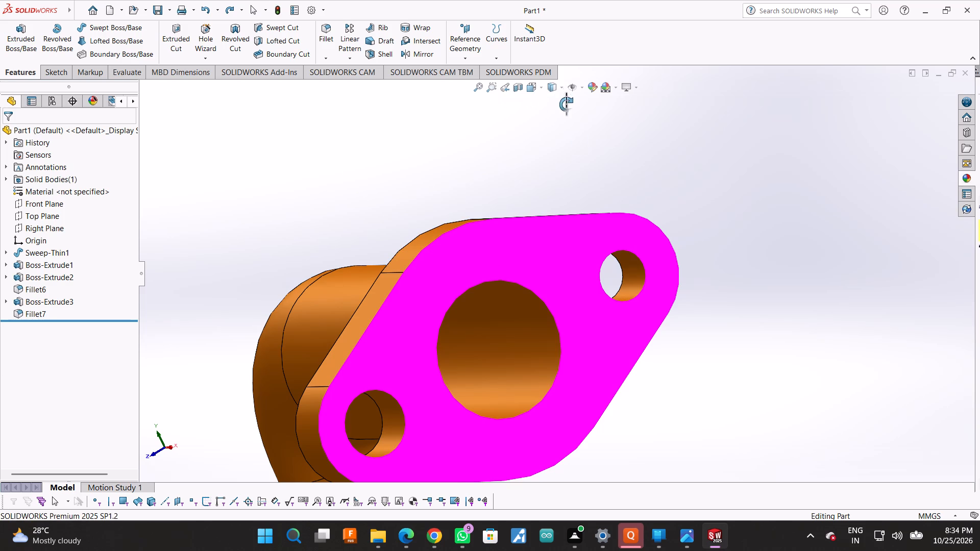
{"action": "key", "text": "Escape"}
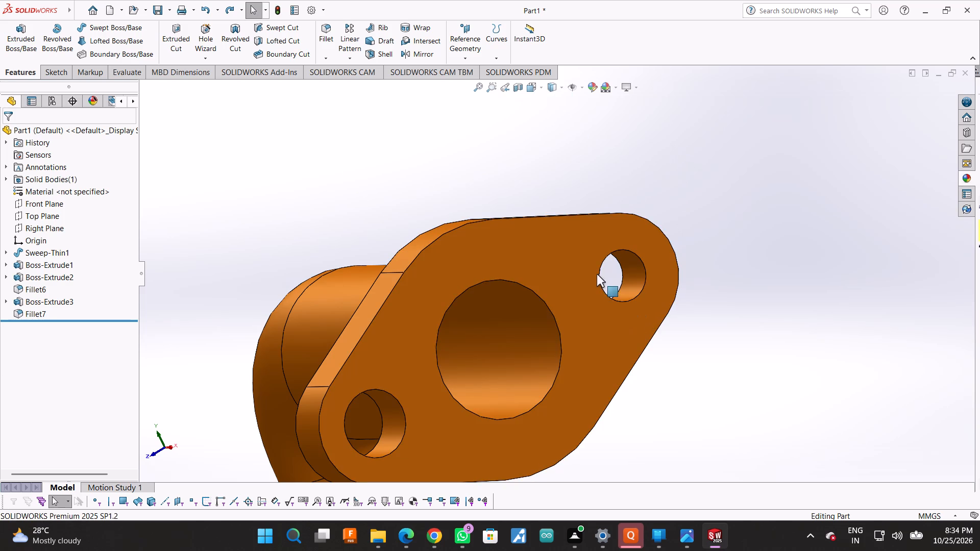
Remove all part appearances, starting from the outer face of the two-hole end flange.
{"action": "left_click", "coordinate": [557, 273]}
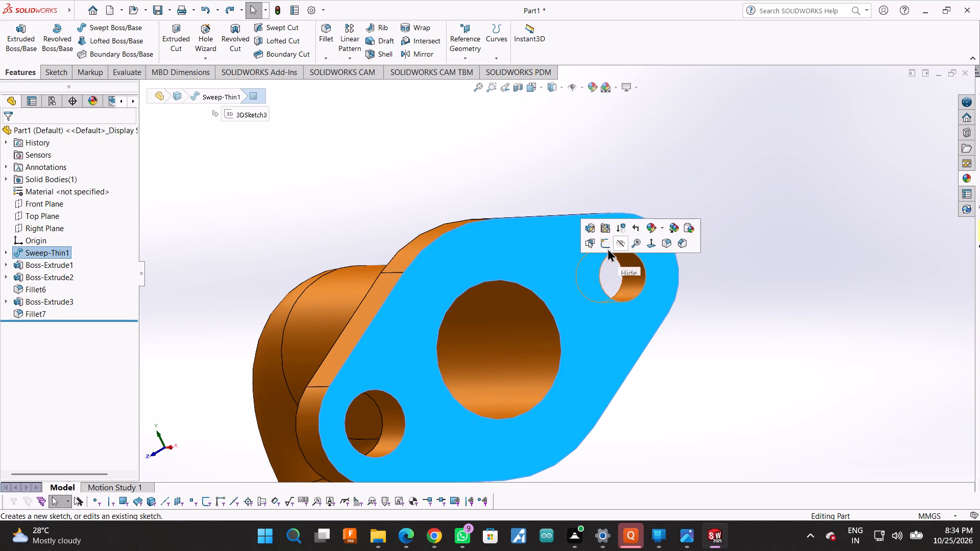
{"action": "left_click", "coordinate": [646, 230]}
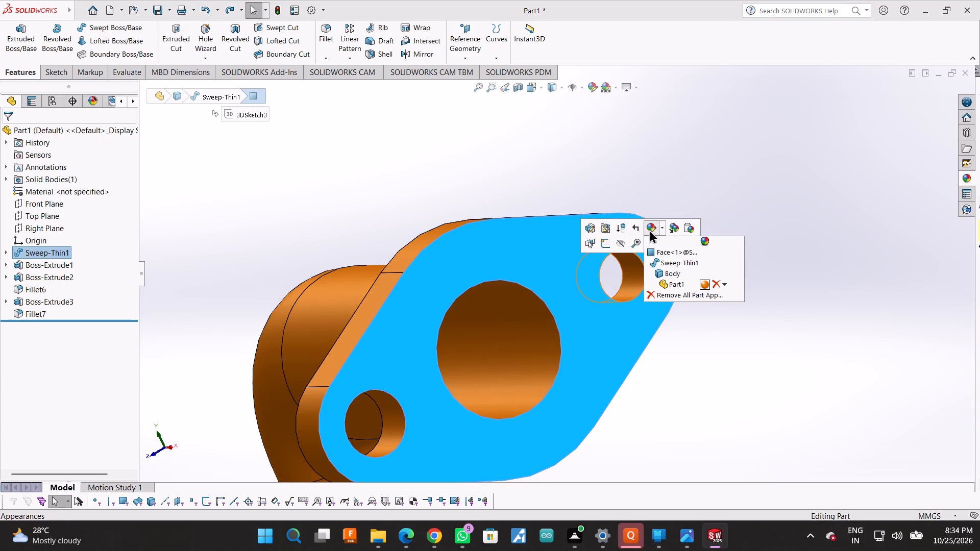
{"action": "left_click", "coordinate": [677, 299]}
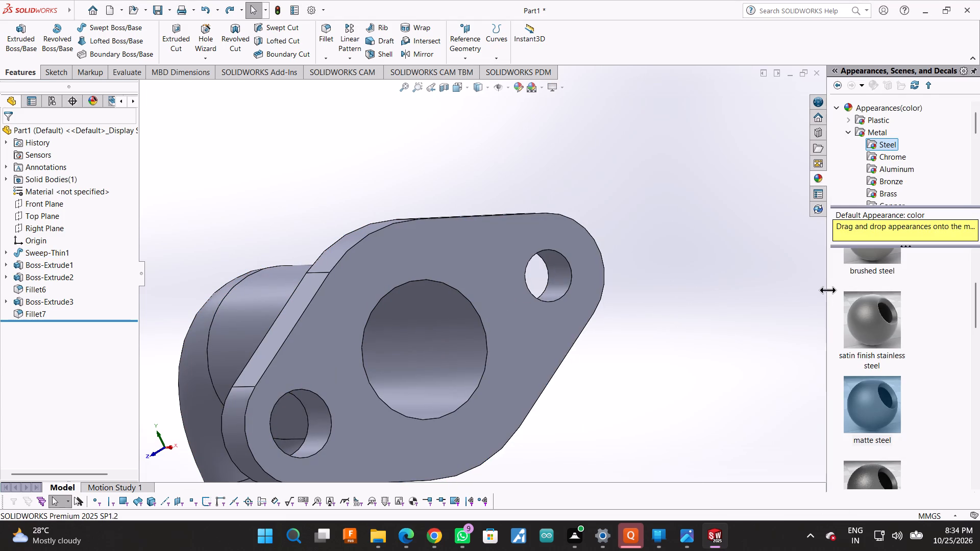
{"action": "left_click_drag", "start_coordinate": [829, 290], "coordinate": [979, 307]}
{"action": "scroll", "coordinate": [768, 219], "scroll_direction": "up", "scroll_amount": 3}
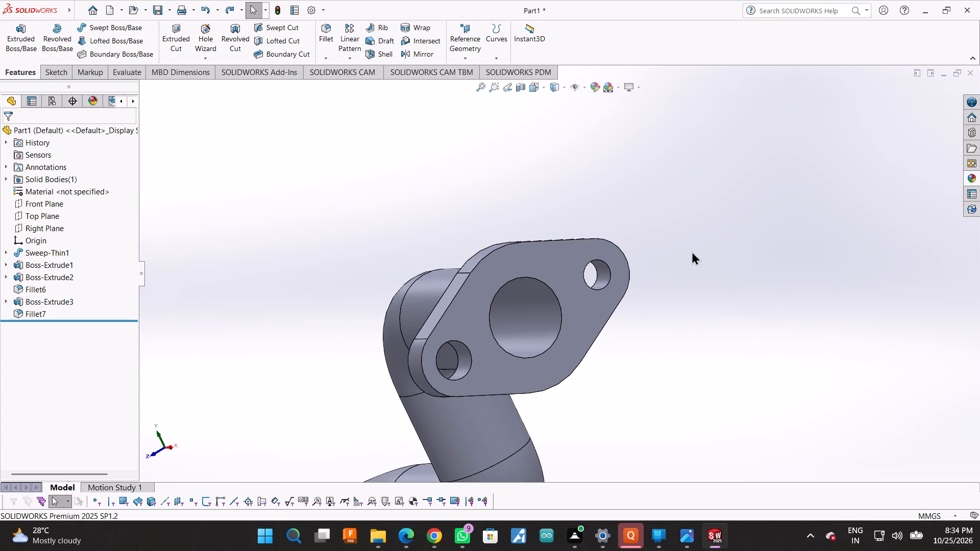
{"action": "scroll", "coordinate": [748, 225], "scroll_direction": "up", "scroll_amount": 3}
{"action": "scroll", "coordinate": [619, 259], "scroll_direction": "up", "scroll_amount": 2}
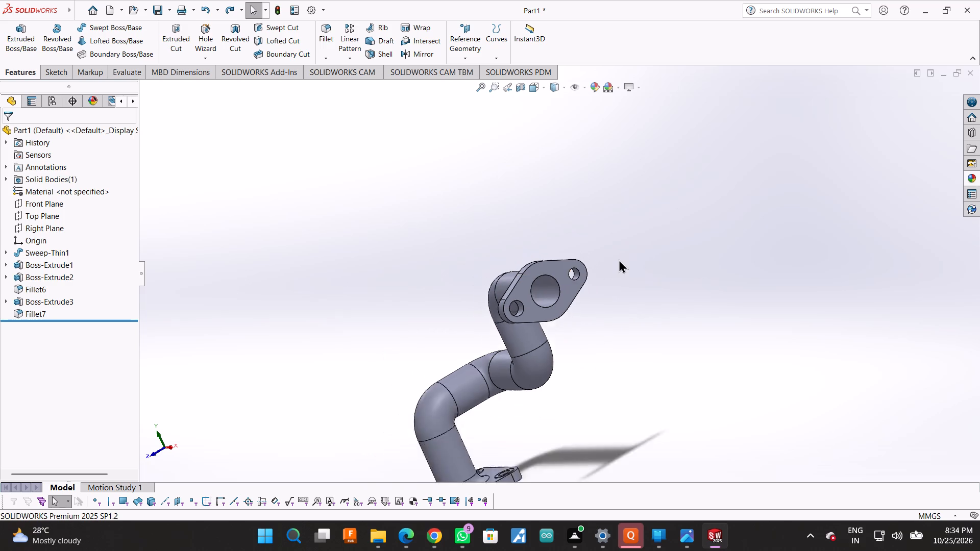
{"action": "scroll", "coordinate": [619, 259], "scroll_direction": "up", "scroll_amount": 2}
Edit the part's appearance with the whole pipe selected and set its colour to the light coral-orange basic colour.
{"action": "left_click", "coordinate": [590, 89]}
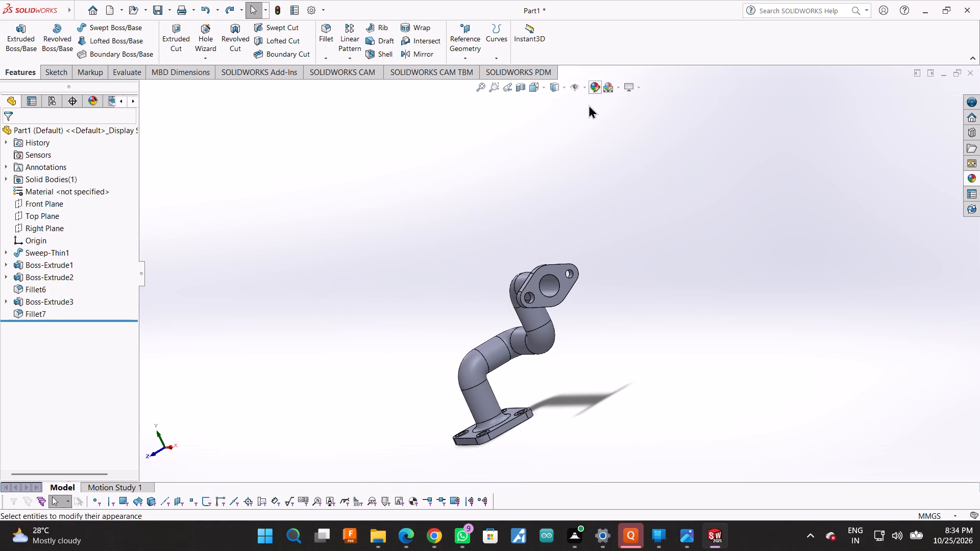
{"action": "middle_click_drag", "start_coordinate": [621, 311], "coordinate": [659, 341]}
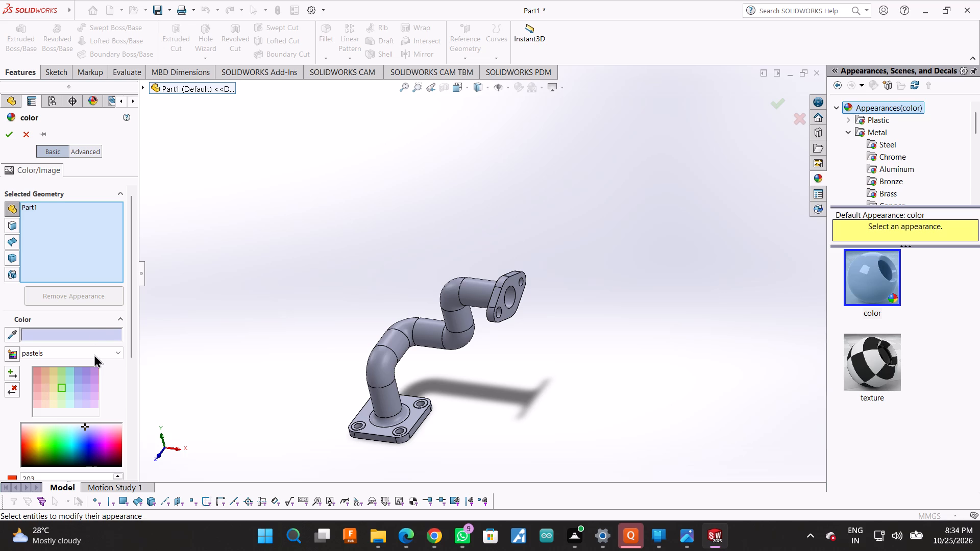
{"action": "left_click_drag", "start_coordinate": [284, 192], "coordinate": [445, 429]}
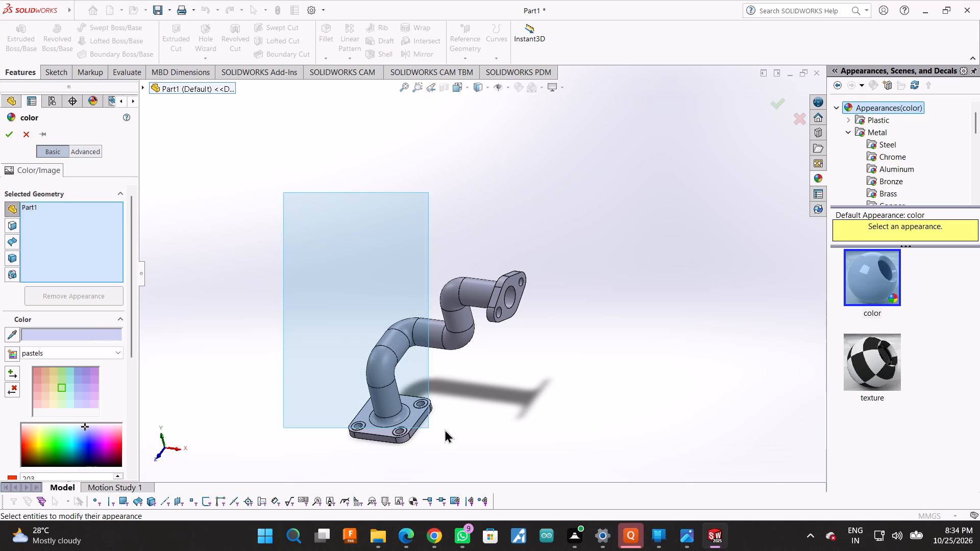
{"action": "left_click_drag", "start_coordinate": [445, 429], "coordinate": [577, 478]}
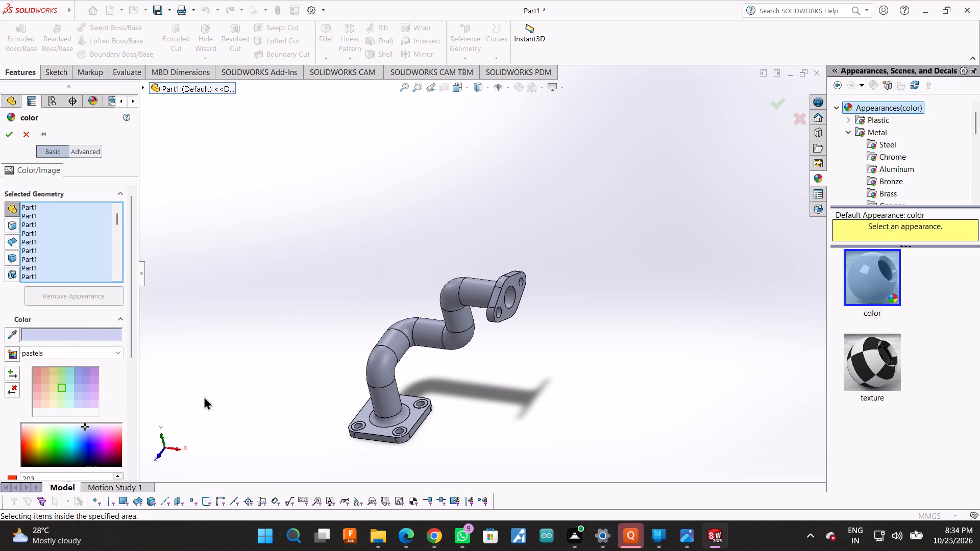
{"action": "left_click", "coordinate": [58, 332]}
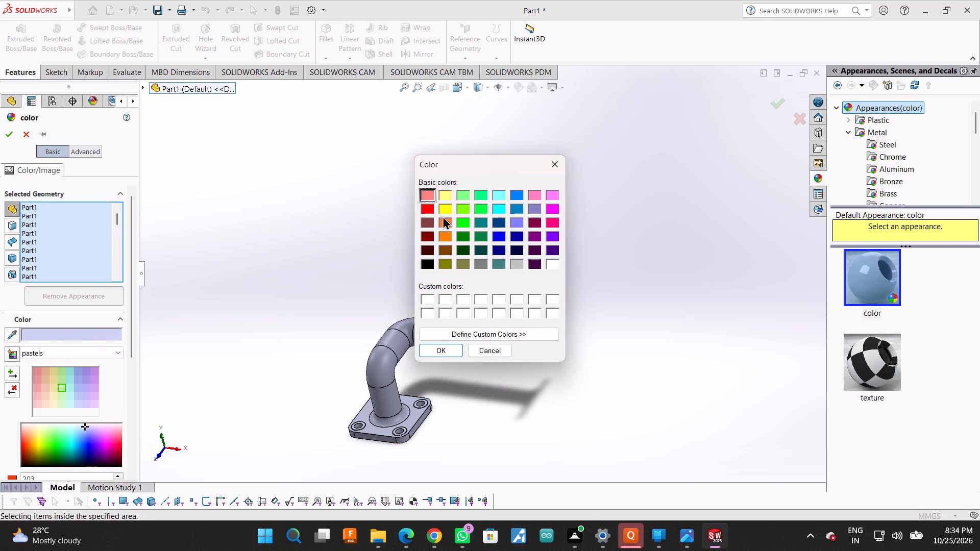
{"action": "left_click", "coordinate": [448, 232]}
{"action": "left_click", "coordinate": [444, 222]}
{"action": "left_click", "coordinate": [449, 347]}
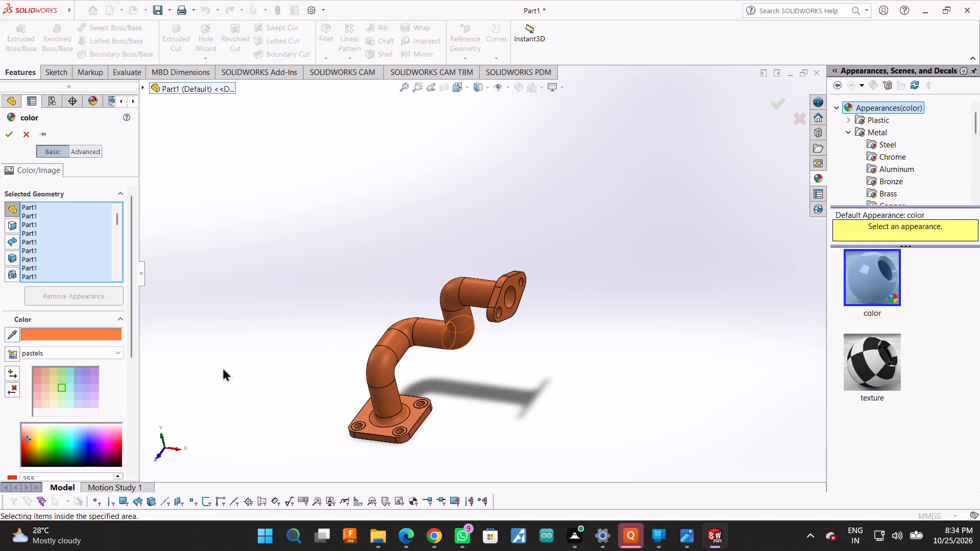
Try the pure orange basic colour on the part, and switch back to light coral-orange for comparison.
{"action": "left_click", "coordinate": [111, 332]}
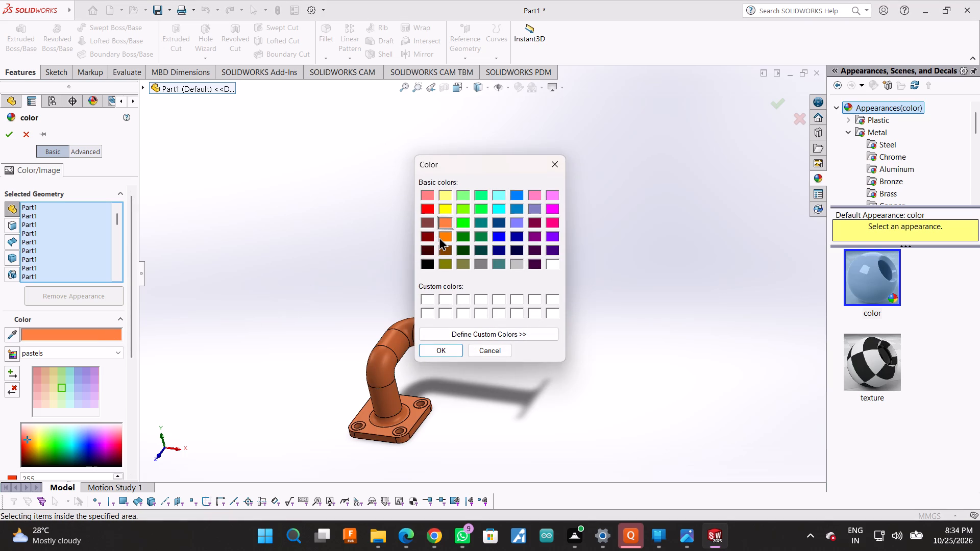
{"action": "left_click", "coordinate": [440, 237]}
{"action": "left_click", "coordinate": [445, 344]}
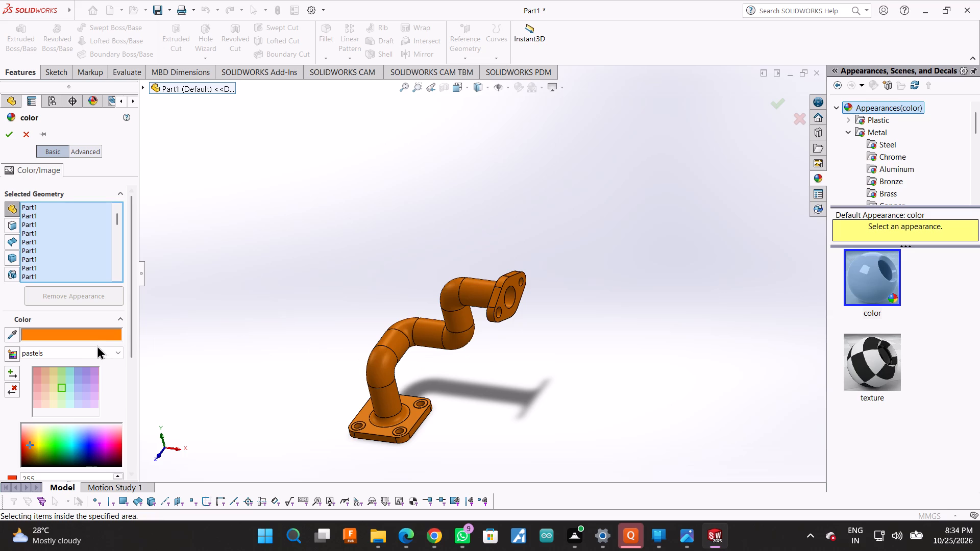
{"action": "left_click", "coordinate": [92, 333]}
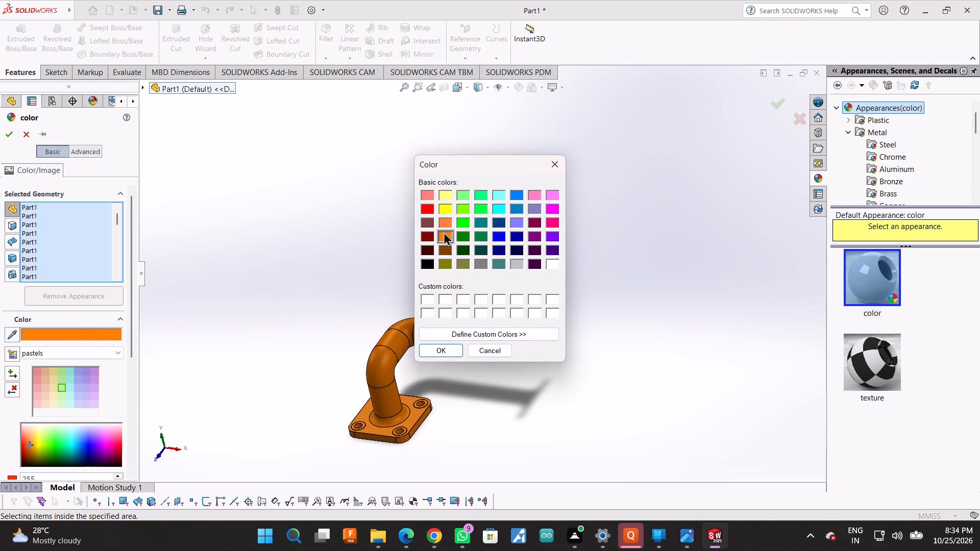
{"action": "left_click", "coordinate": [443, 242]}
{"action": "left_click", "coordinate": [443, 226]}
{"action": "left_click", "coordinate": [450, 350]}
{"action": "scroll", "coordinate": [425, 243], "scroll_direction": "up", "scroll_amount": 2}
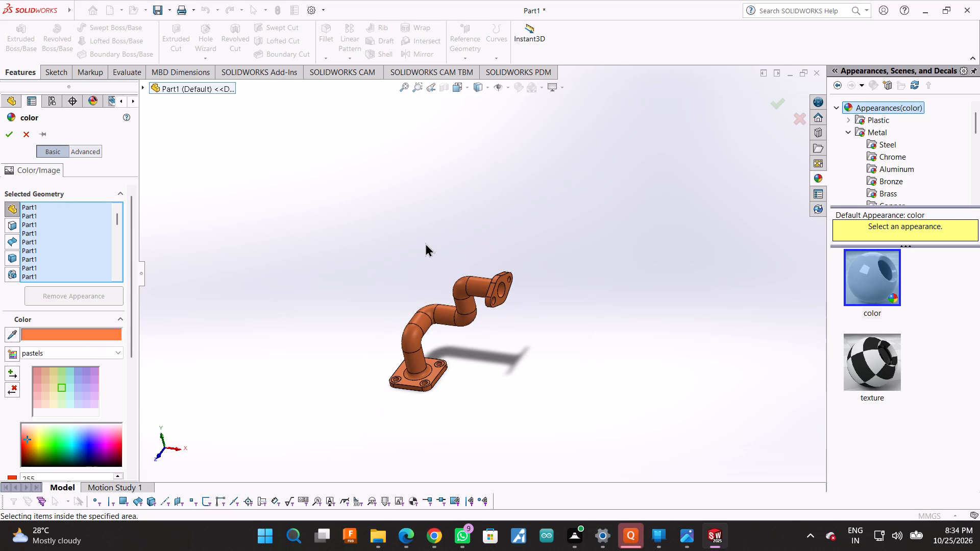
Set the whole part's colour to the pure orange basic colour and accept the appearance.
{"action": "left_click", "coordinate": [108, 337]}
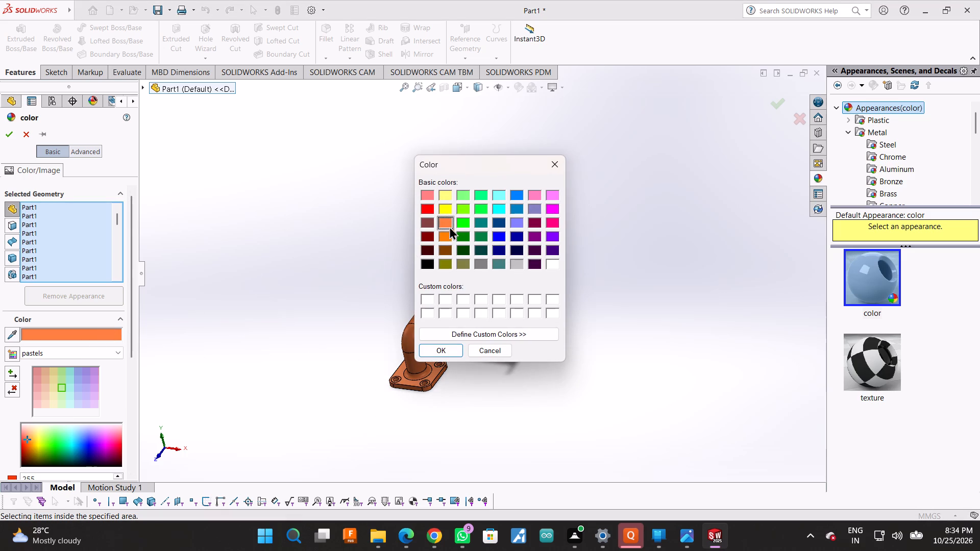
{"action": "left_click", "coordinate": [446, 238]}
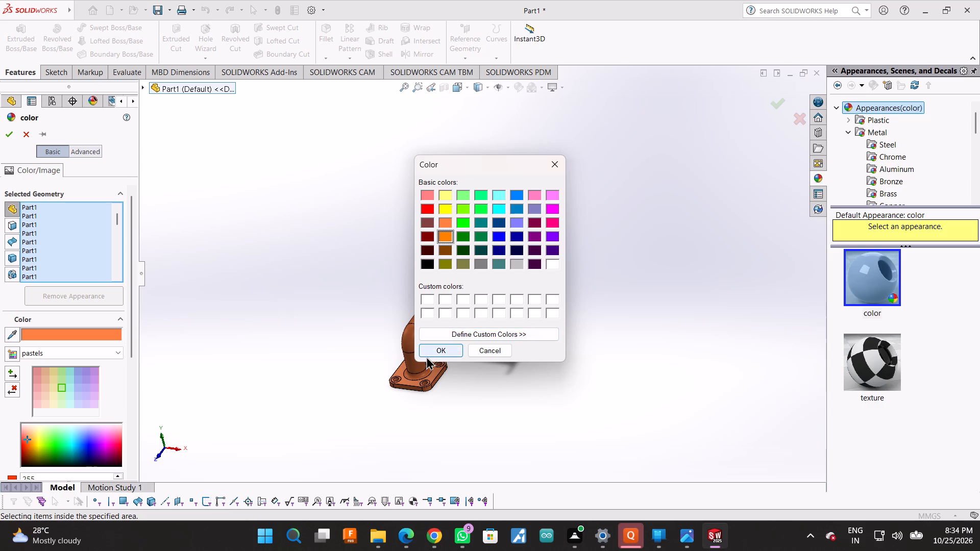
{"action": "left_click", "coordinate": [426, 356]}
{"action": "scroll", "coordinate": [546, 360], "scroll_direction": "down", "scroll_amount": 6}
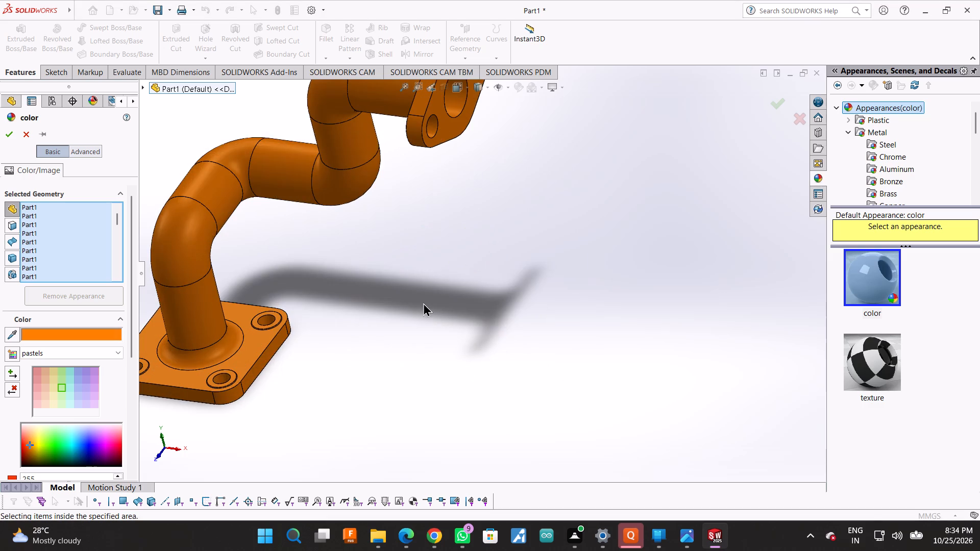
{"action": "scroll", "coordinate": [423, 303], "scroll_direction": "up", "scroll_amount": 2}
{"action": "scroll", "coordinate": [481, 152], "scroll_direction": "down", "scroll_amount": 1}
{"action": "scroll", "coordinate": [510, 224], "scroll_direction": "up", "scroll_amount": 2}
{"action": "scroll", "coordinate": [496, 175], "scroll_direction": "down", "scroll_amount": 1}
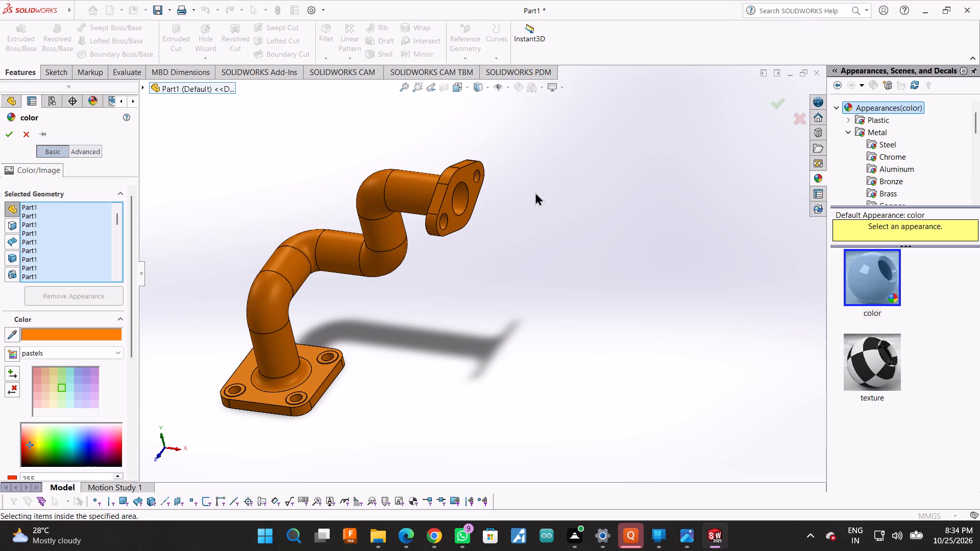
{"action": "left_click", "coordinate": [2, 134]}
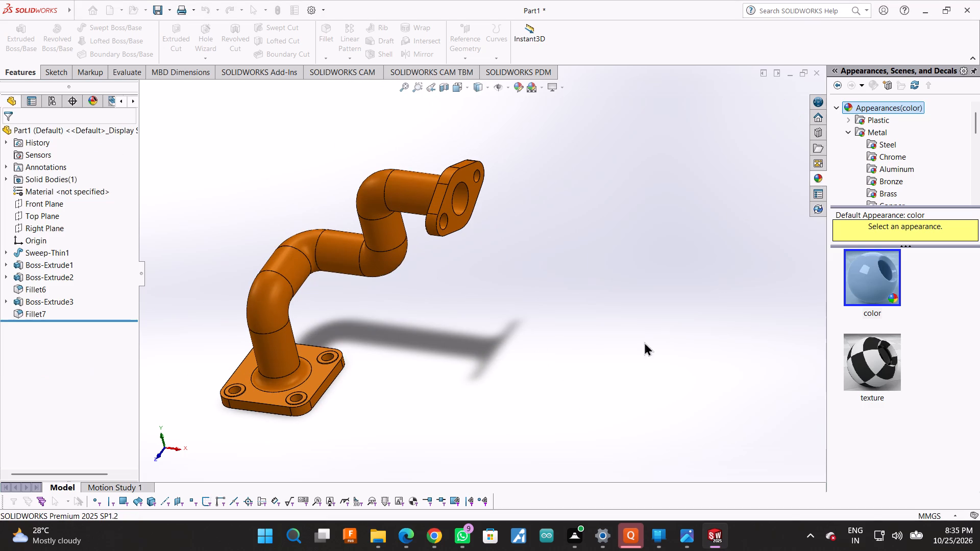
{"action": "left_click_drag", "start_coordinate": [827, 382], "coordinate": [979, 412]}
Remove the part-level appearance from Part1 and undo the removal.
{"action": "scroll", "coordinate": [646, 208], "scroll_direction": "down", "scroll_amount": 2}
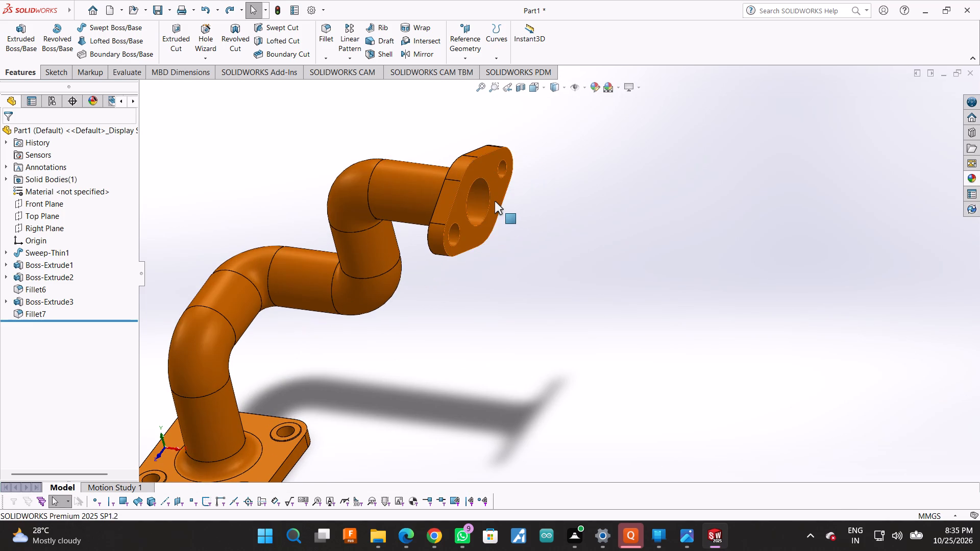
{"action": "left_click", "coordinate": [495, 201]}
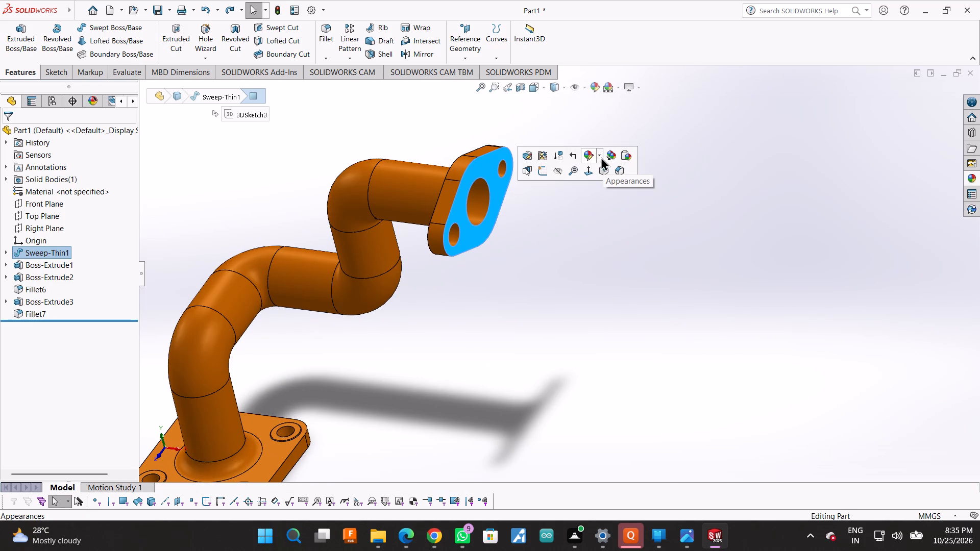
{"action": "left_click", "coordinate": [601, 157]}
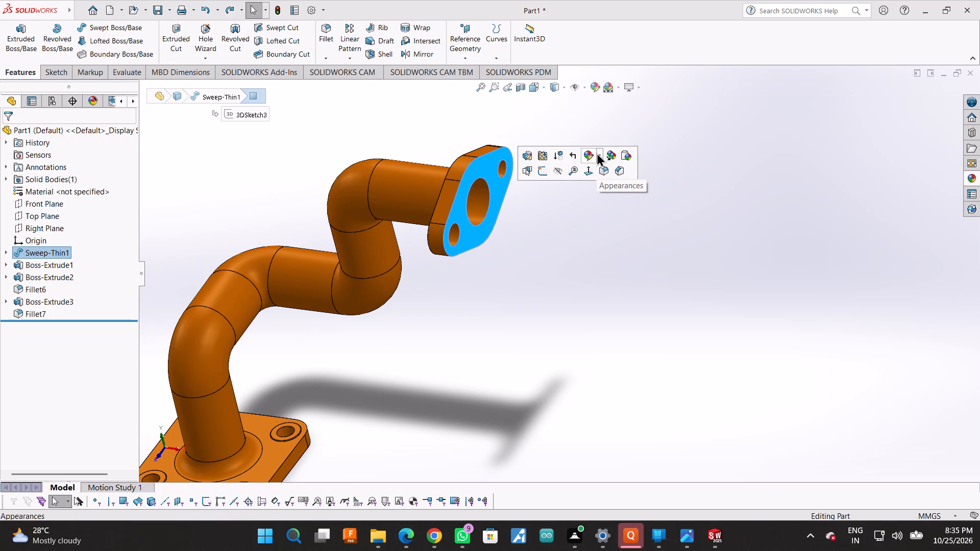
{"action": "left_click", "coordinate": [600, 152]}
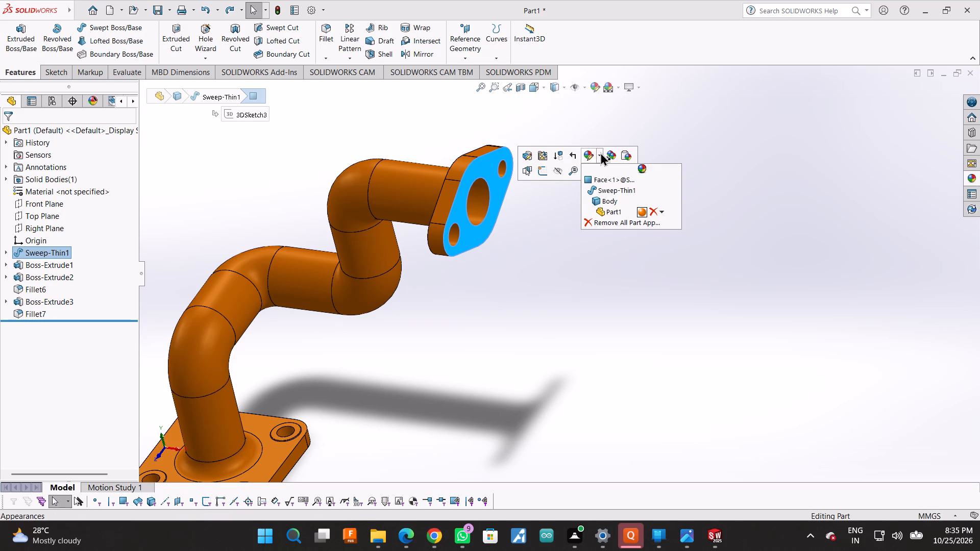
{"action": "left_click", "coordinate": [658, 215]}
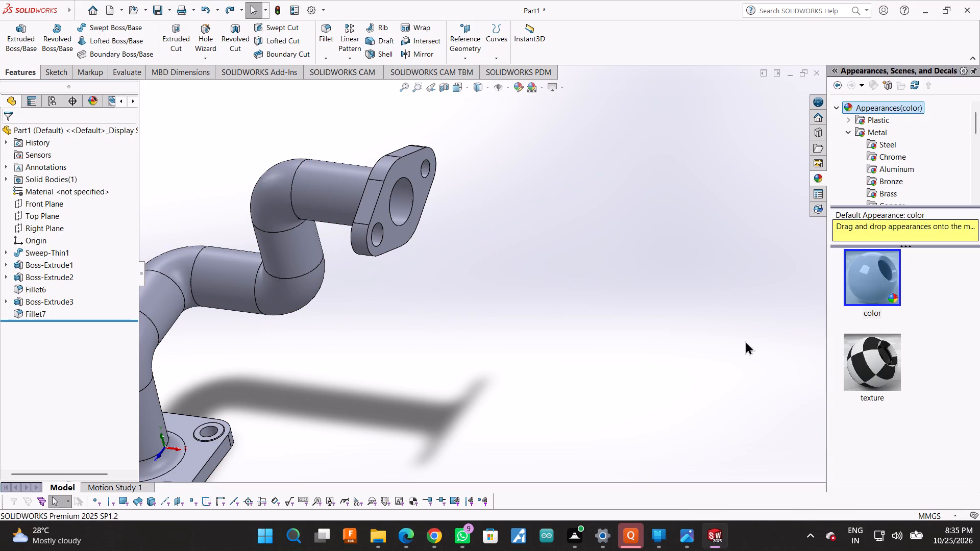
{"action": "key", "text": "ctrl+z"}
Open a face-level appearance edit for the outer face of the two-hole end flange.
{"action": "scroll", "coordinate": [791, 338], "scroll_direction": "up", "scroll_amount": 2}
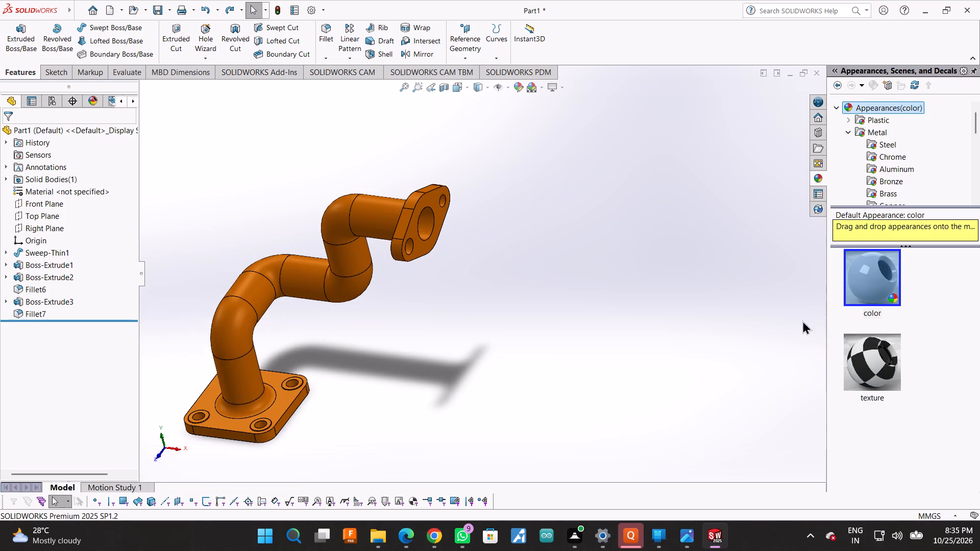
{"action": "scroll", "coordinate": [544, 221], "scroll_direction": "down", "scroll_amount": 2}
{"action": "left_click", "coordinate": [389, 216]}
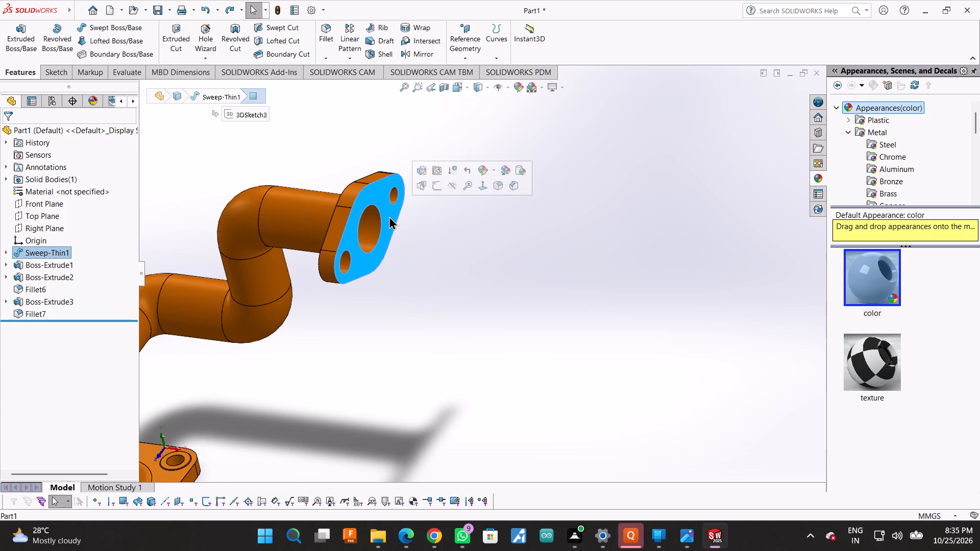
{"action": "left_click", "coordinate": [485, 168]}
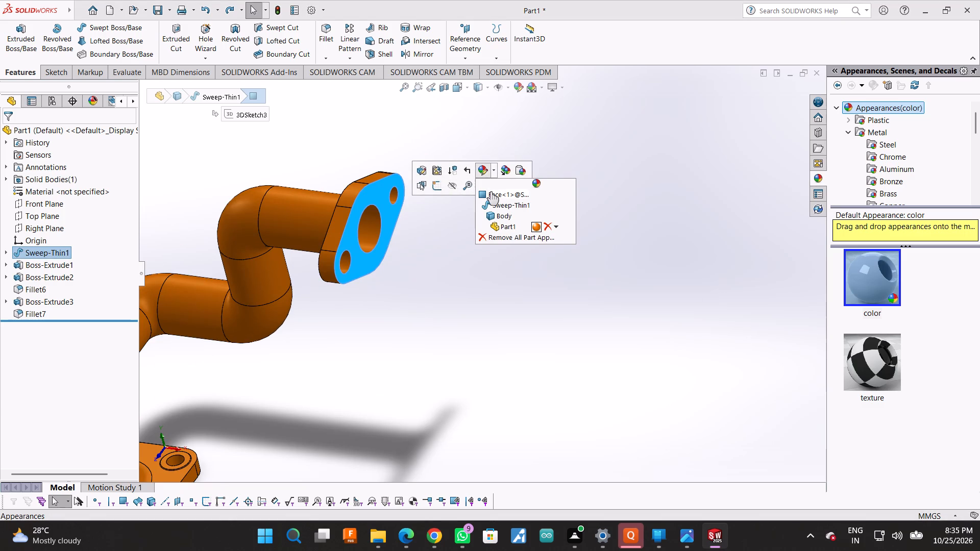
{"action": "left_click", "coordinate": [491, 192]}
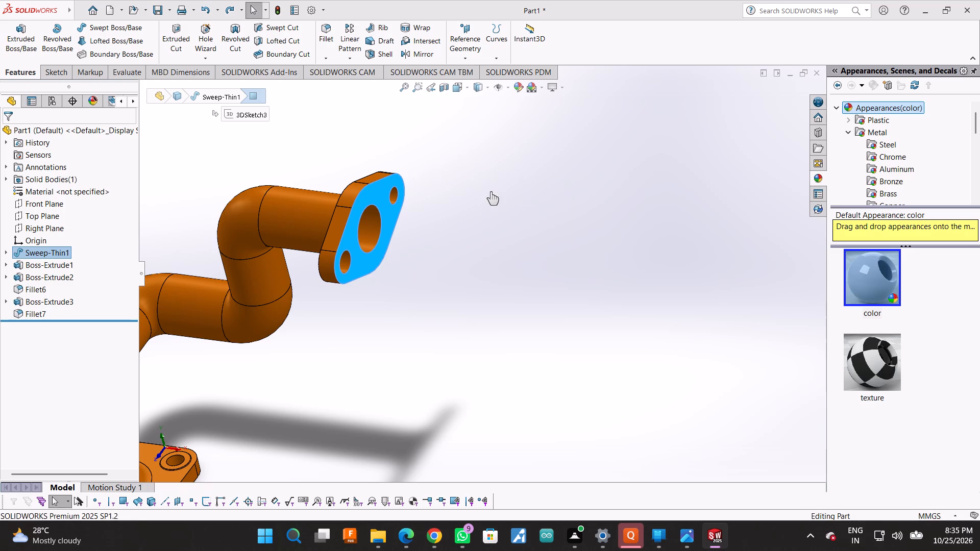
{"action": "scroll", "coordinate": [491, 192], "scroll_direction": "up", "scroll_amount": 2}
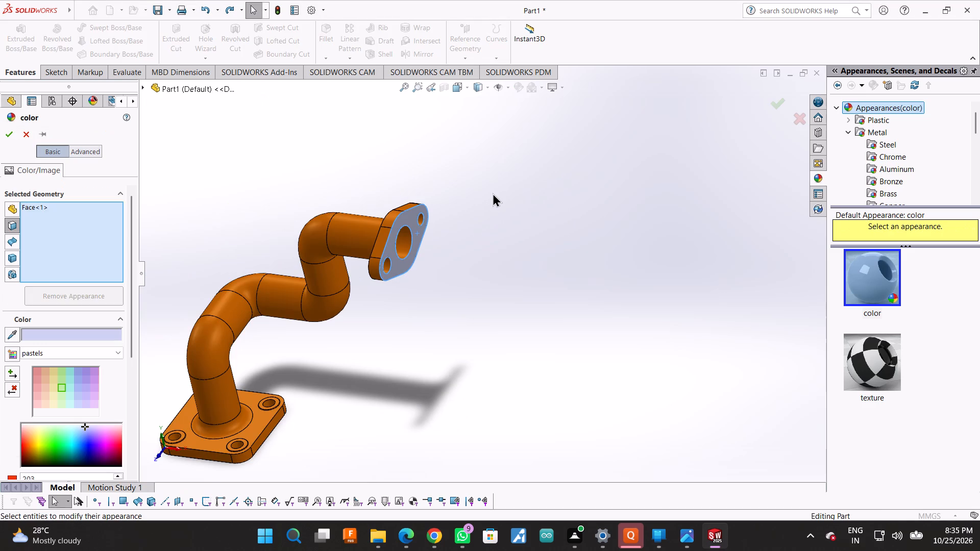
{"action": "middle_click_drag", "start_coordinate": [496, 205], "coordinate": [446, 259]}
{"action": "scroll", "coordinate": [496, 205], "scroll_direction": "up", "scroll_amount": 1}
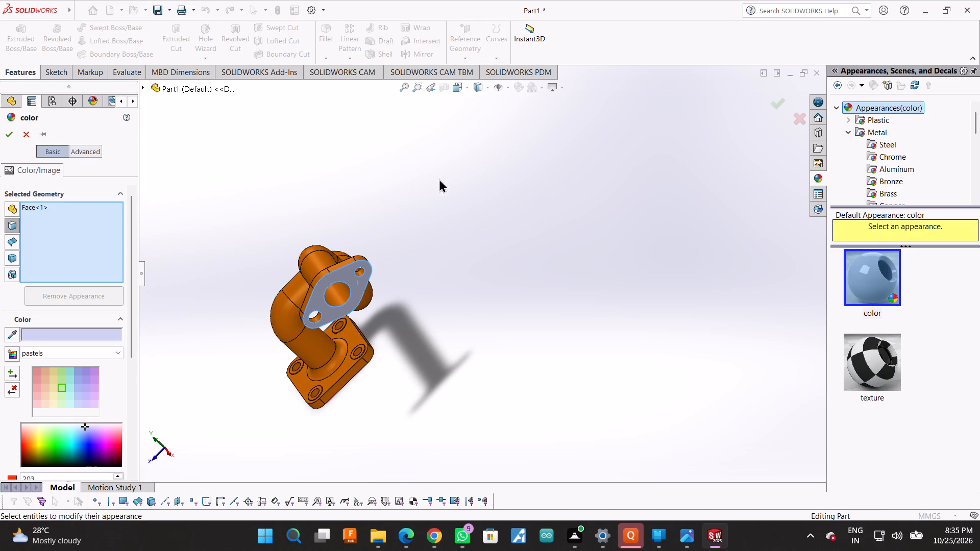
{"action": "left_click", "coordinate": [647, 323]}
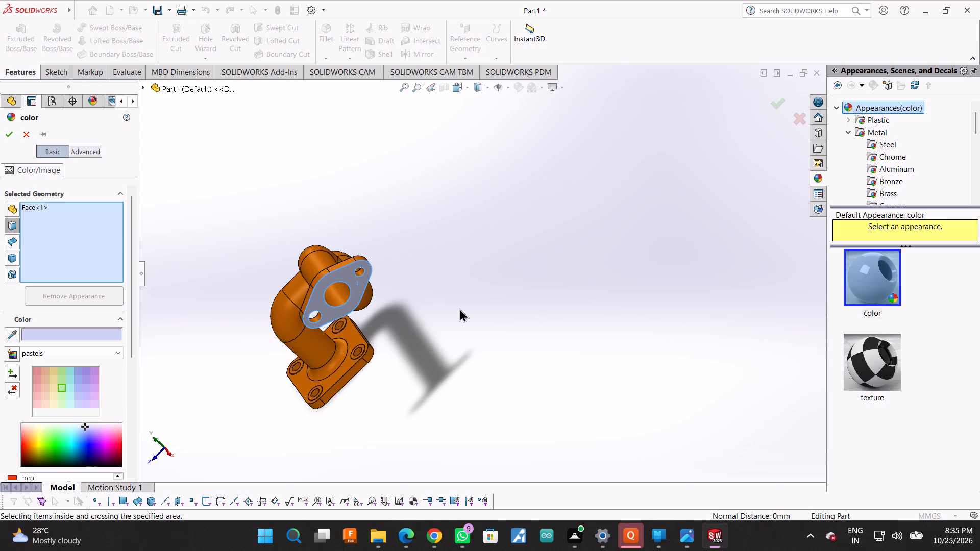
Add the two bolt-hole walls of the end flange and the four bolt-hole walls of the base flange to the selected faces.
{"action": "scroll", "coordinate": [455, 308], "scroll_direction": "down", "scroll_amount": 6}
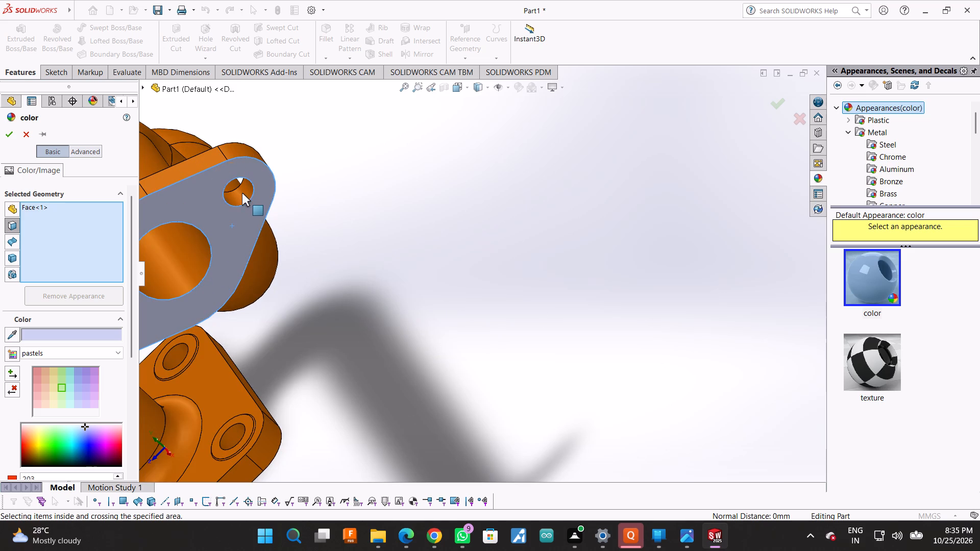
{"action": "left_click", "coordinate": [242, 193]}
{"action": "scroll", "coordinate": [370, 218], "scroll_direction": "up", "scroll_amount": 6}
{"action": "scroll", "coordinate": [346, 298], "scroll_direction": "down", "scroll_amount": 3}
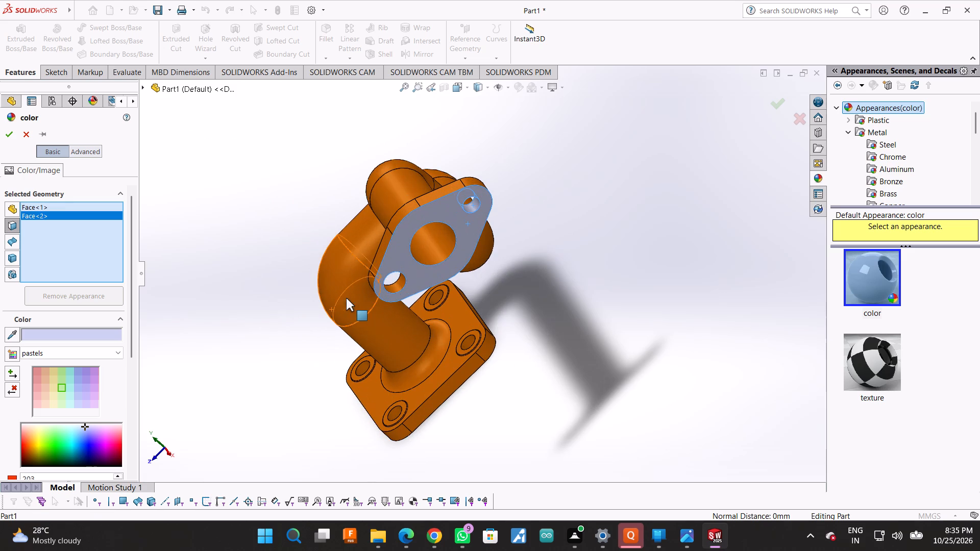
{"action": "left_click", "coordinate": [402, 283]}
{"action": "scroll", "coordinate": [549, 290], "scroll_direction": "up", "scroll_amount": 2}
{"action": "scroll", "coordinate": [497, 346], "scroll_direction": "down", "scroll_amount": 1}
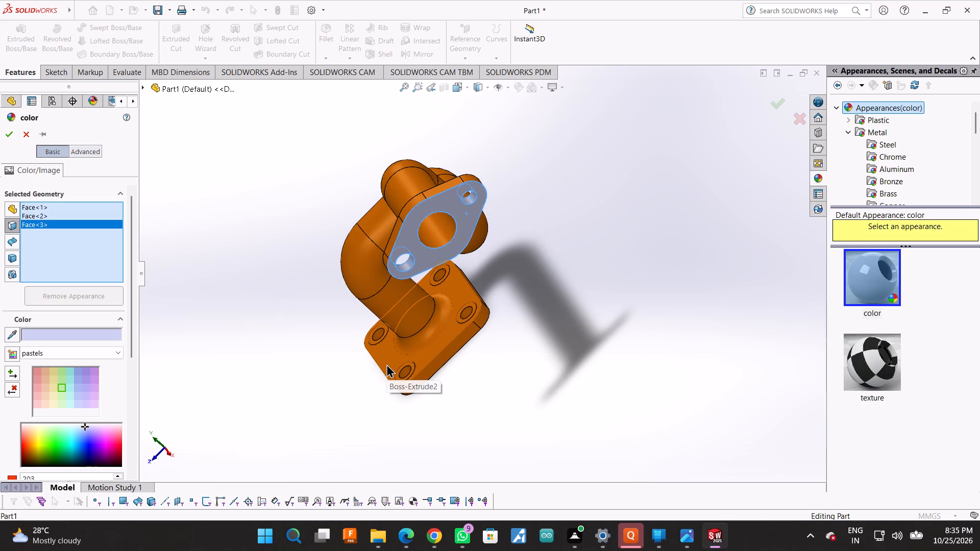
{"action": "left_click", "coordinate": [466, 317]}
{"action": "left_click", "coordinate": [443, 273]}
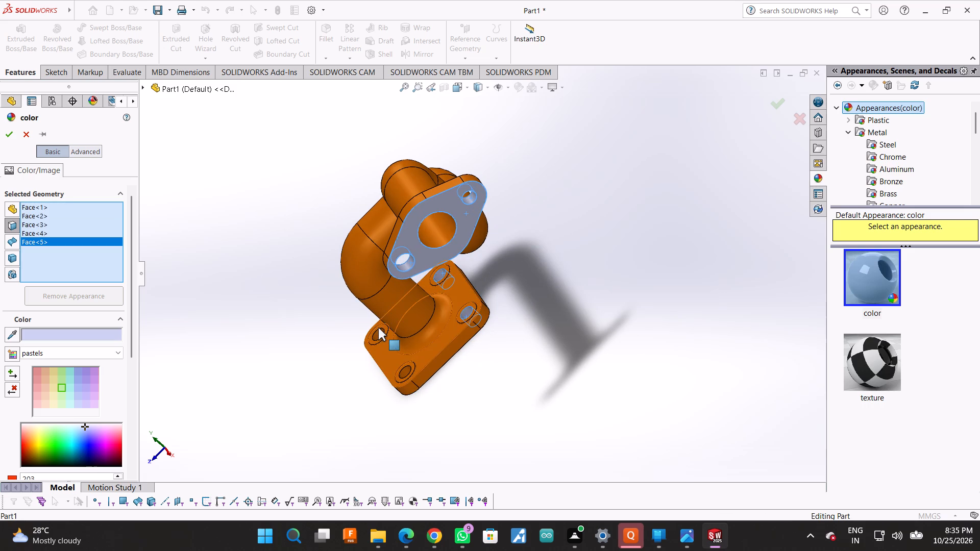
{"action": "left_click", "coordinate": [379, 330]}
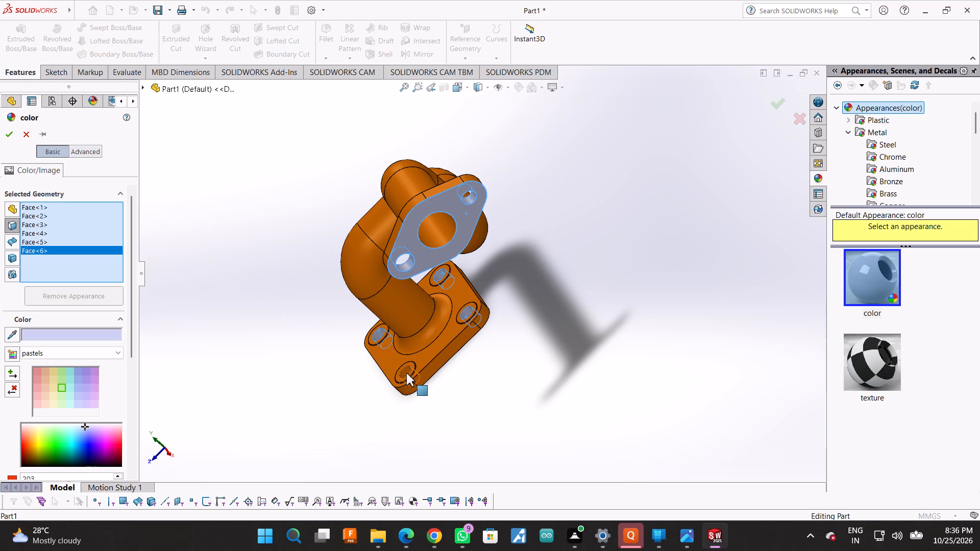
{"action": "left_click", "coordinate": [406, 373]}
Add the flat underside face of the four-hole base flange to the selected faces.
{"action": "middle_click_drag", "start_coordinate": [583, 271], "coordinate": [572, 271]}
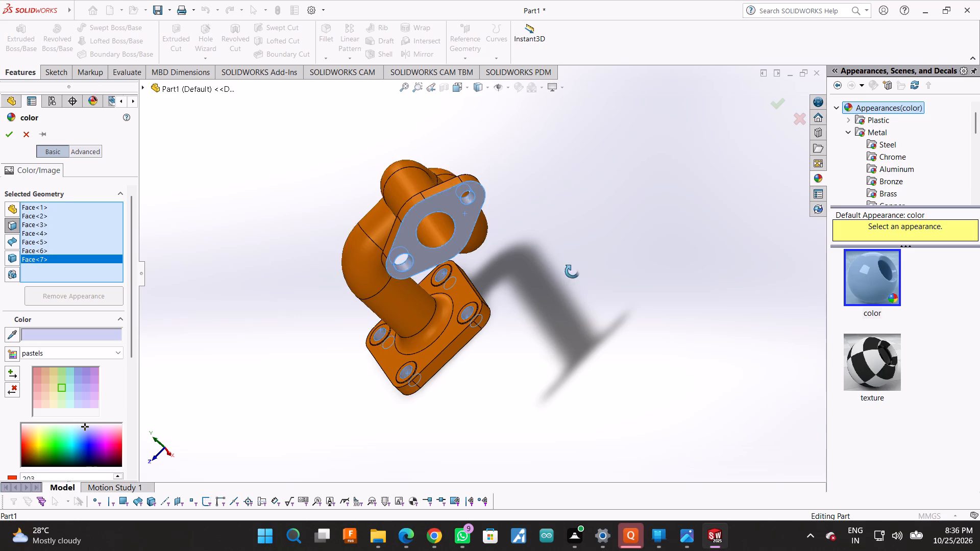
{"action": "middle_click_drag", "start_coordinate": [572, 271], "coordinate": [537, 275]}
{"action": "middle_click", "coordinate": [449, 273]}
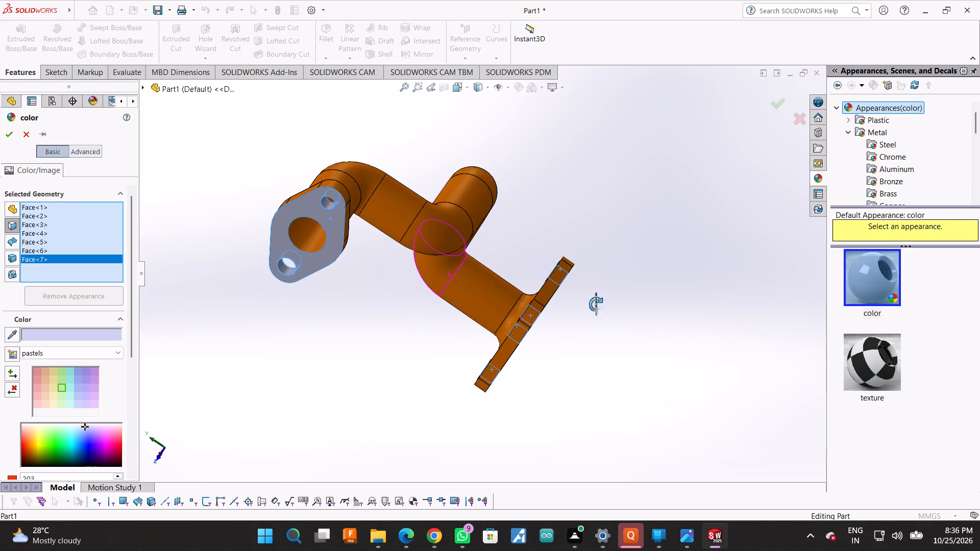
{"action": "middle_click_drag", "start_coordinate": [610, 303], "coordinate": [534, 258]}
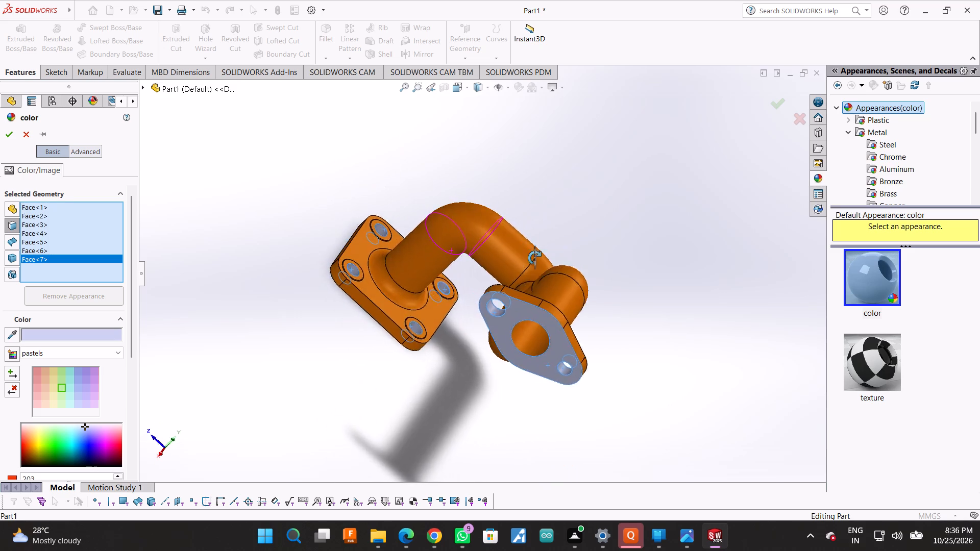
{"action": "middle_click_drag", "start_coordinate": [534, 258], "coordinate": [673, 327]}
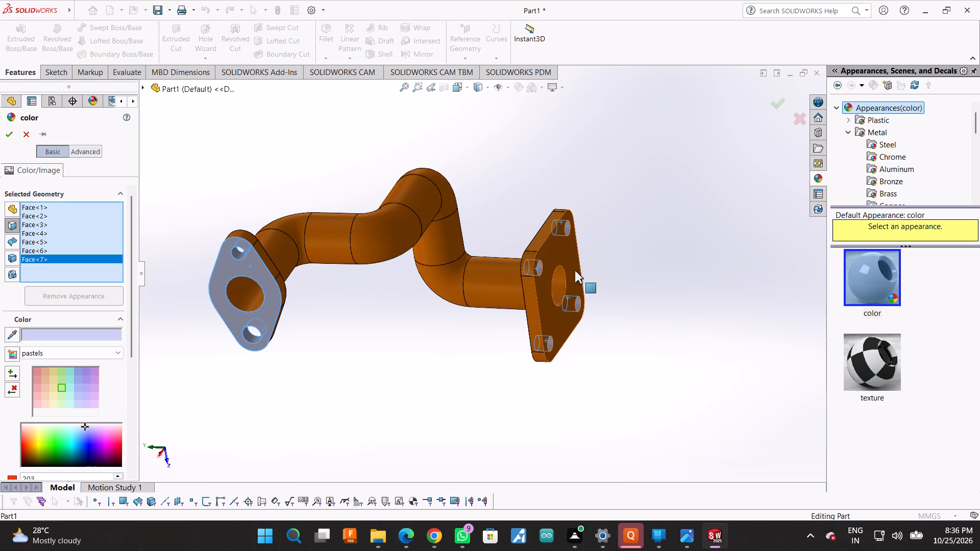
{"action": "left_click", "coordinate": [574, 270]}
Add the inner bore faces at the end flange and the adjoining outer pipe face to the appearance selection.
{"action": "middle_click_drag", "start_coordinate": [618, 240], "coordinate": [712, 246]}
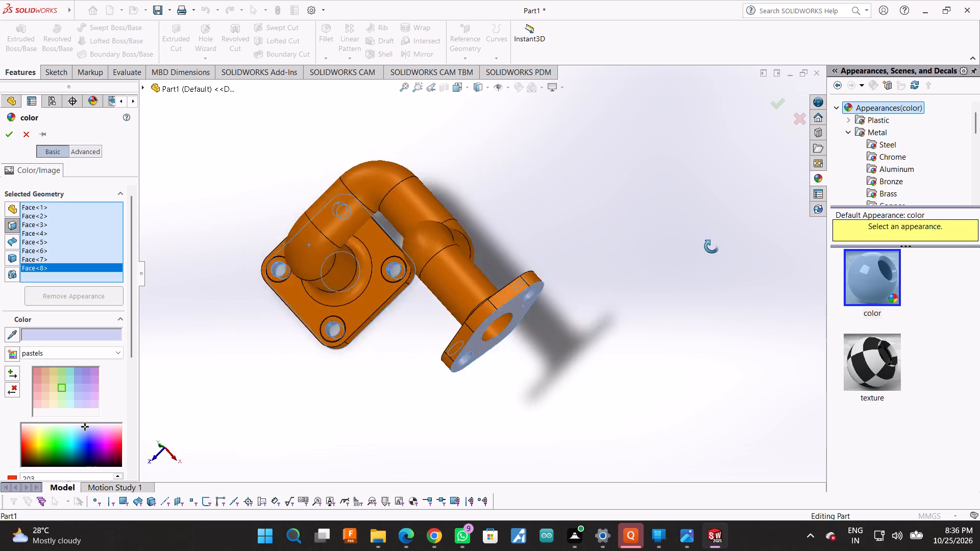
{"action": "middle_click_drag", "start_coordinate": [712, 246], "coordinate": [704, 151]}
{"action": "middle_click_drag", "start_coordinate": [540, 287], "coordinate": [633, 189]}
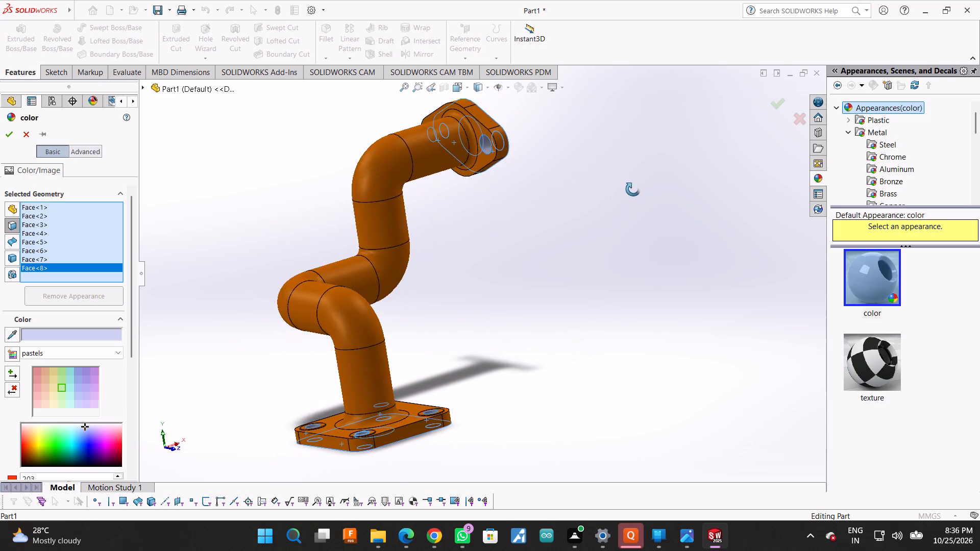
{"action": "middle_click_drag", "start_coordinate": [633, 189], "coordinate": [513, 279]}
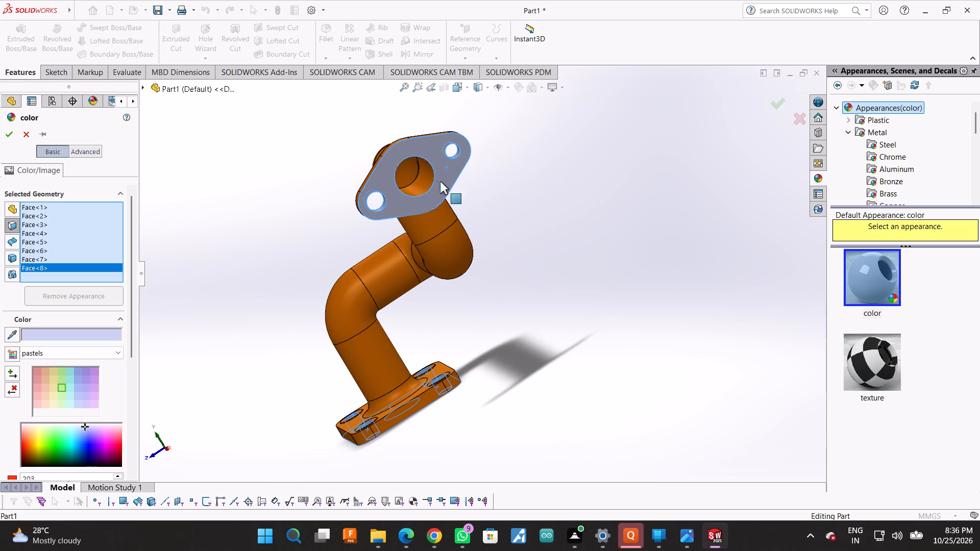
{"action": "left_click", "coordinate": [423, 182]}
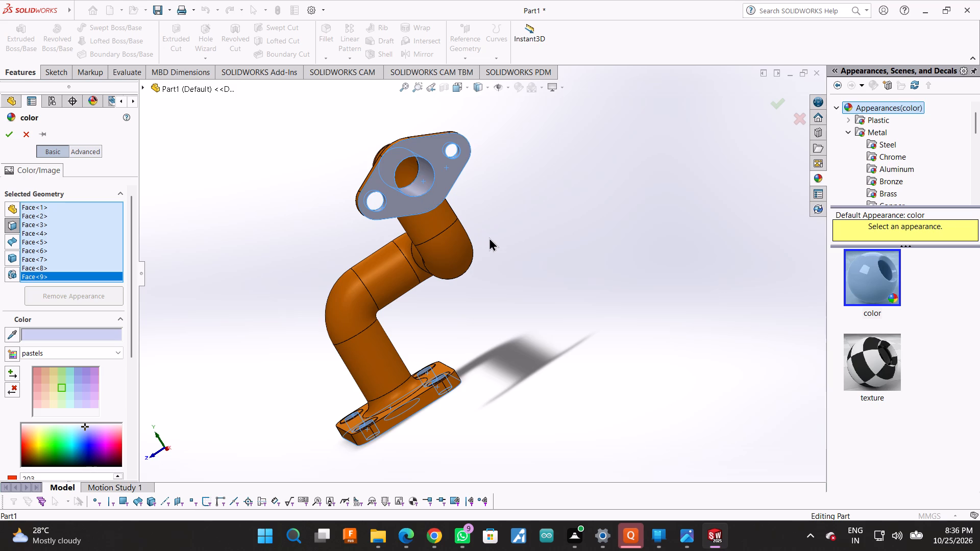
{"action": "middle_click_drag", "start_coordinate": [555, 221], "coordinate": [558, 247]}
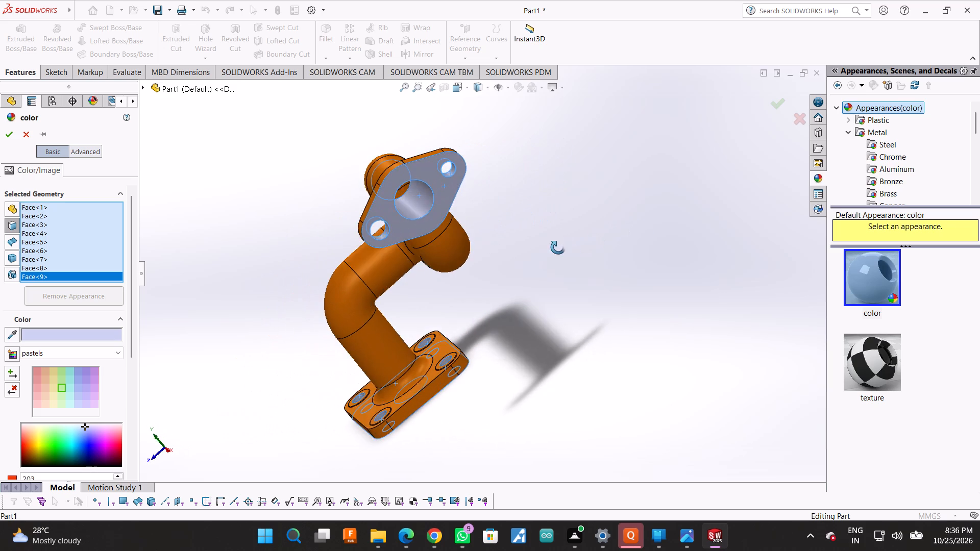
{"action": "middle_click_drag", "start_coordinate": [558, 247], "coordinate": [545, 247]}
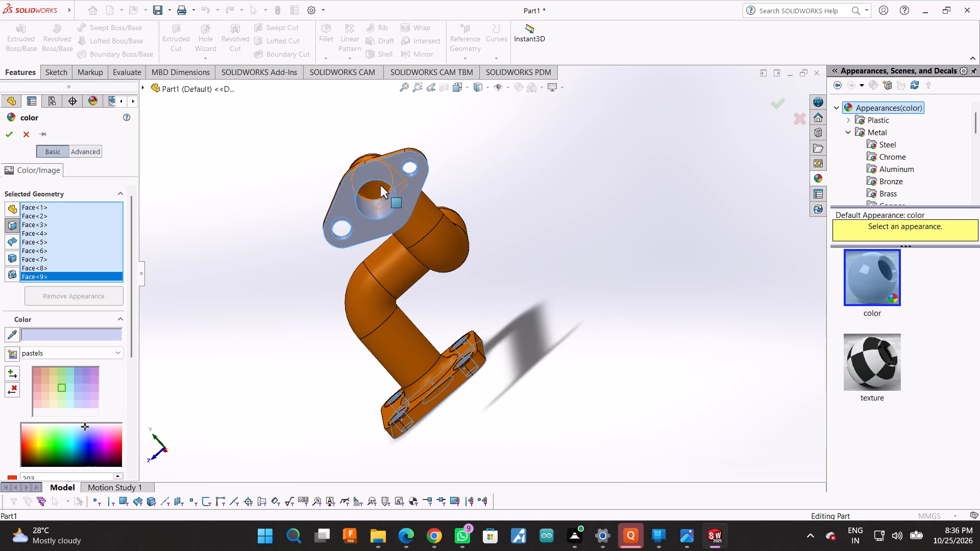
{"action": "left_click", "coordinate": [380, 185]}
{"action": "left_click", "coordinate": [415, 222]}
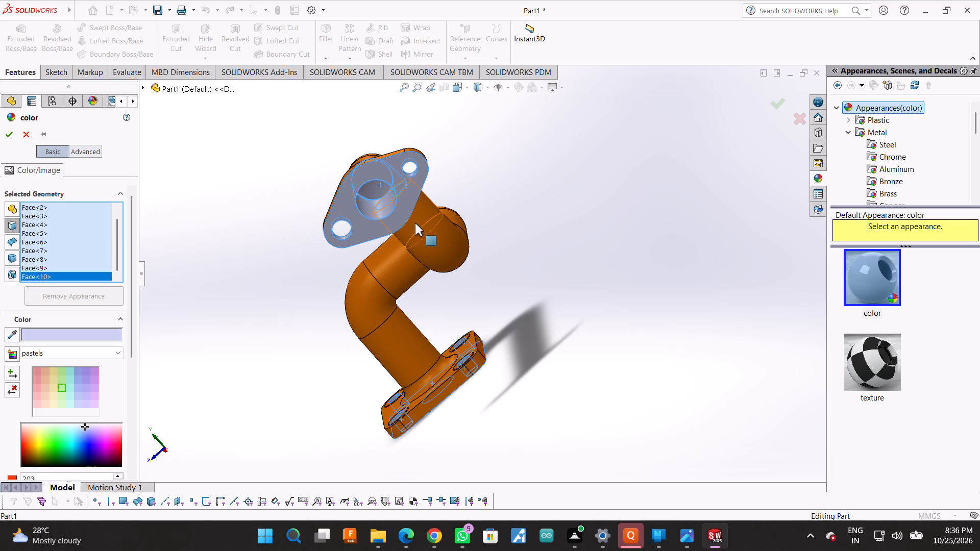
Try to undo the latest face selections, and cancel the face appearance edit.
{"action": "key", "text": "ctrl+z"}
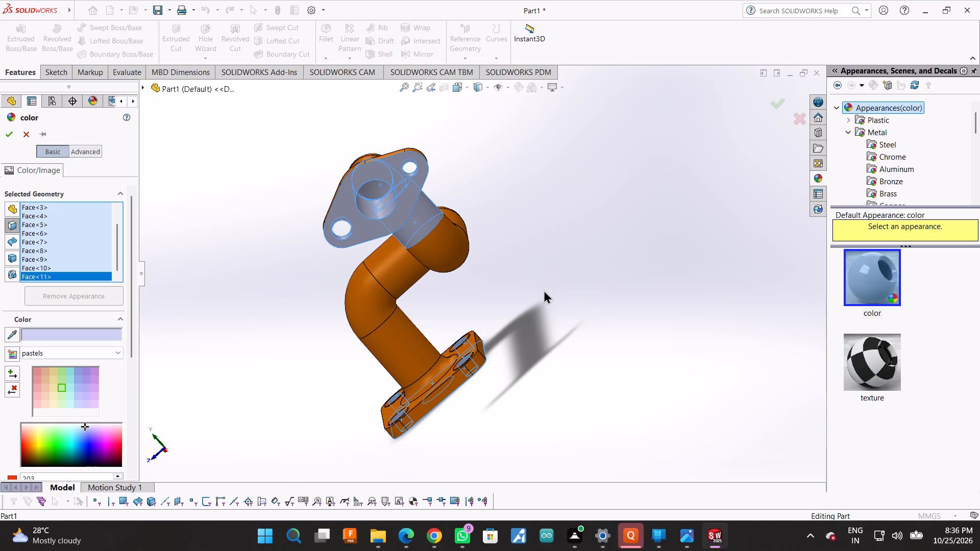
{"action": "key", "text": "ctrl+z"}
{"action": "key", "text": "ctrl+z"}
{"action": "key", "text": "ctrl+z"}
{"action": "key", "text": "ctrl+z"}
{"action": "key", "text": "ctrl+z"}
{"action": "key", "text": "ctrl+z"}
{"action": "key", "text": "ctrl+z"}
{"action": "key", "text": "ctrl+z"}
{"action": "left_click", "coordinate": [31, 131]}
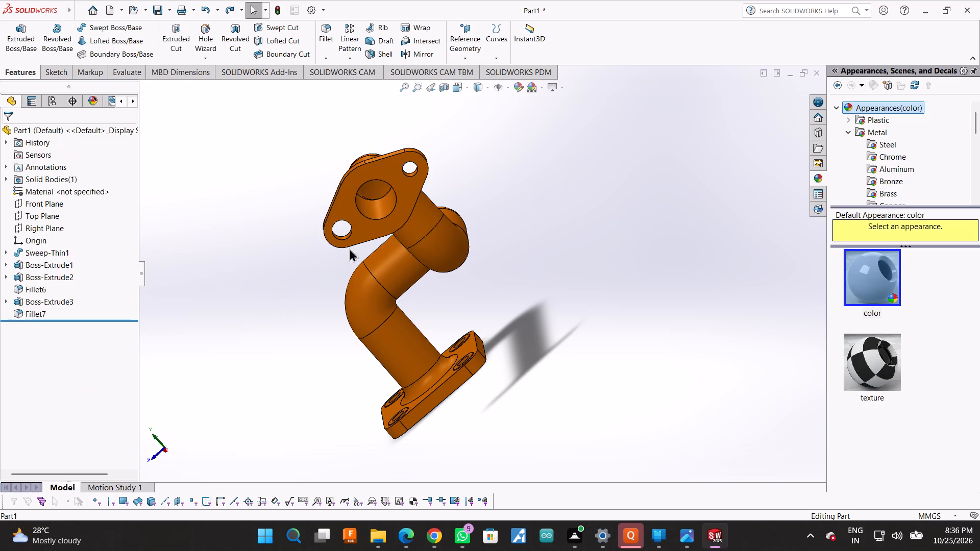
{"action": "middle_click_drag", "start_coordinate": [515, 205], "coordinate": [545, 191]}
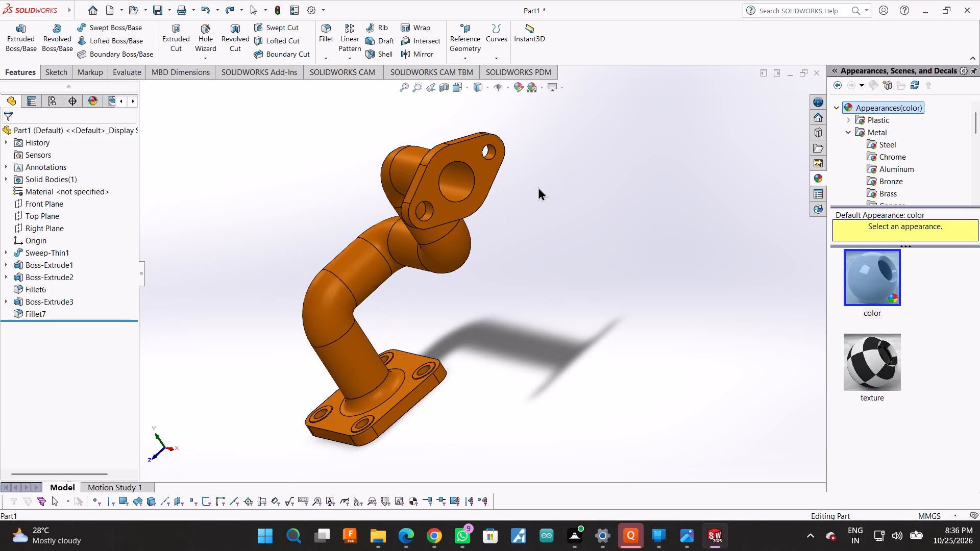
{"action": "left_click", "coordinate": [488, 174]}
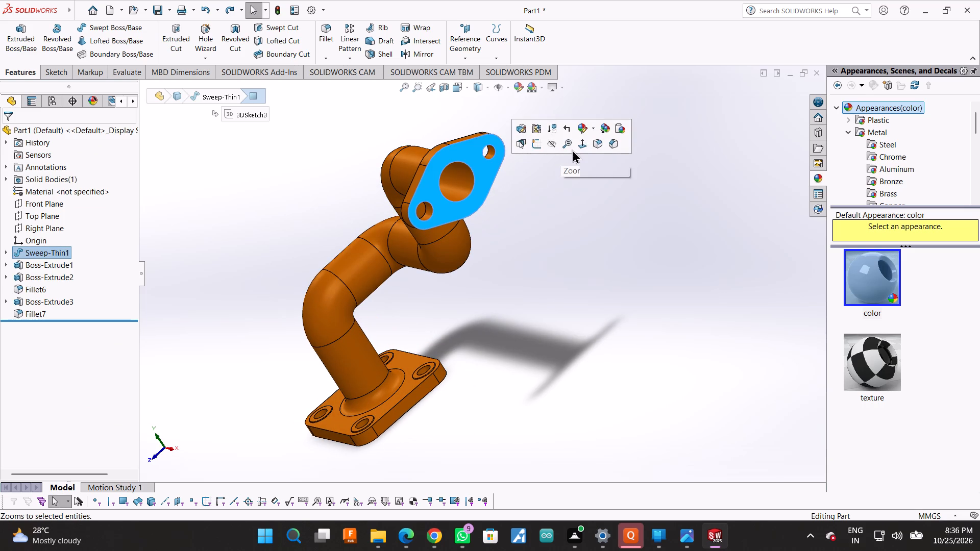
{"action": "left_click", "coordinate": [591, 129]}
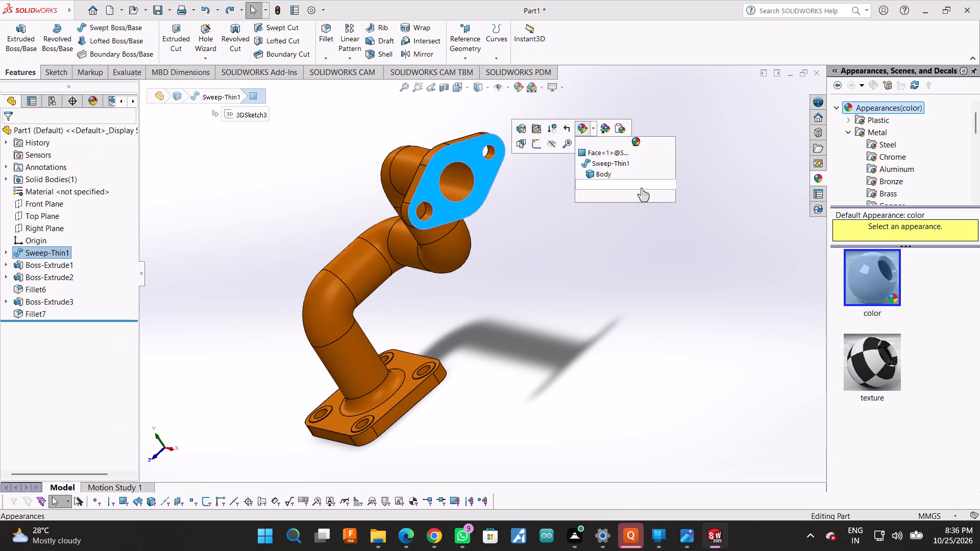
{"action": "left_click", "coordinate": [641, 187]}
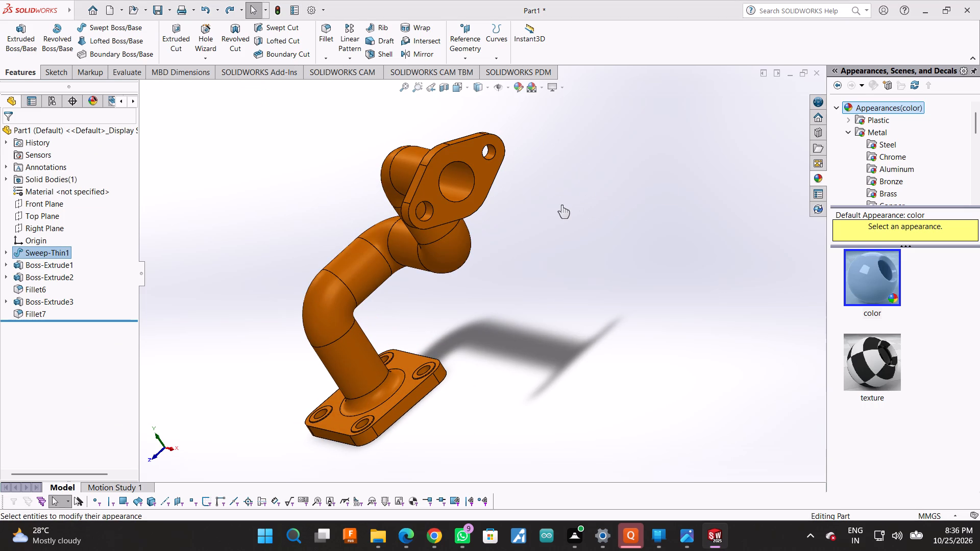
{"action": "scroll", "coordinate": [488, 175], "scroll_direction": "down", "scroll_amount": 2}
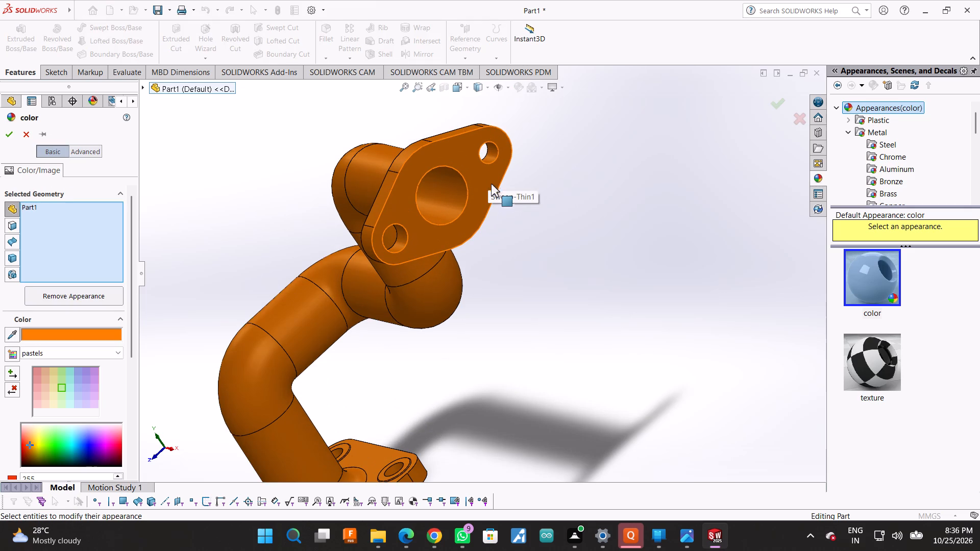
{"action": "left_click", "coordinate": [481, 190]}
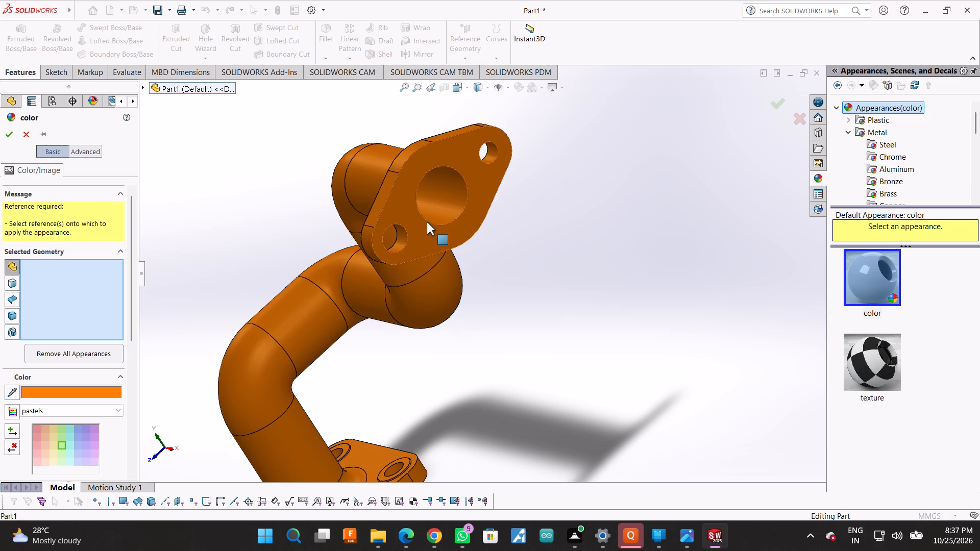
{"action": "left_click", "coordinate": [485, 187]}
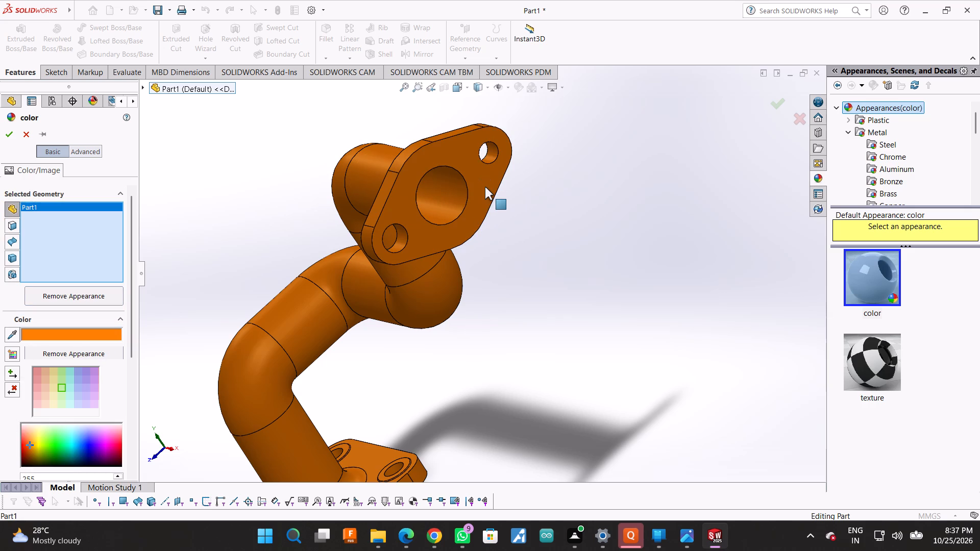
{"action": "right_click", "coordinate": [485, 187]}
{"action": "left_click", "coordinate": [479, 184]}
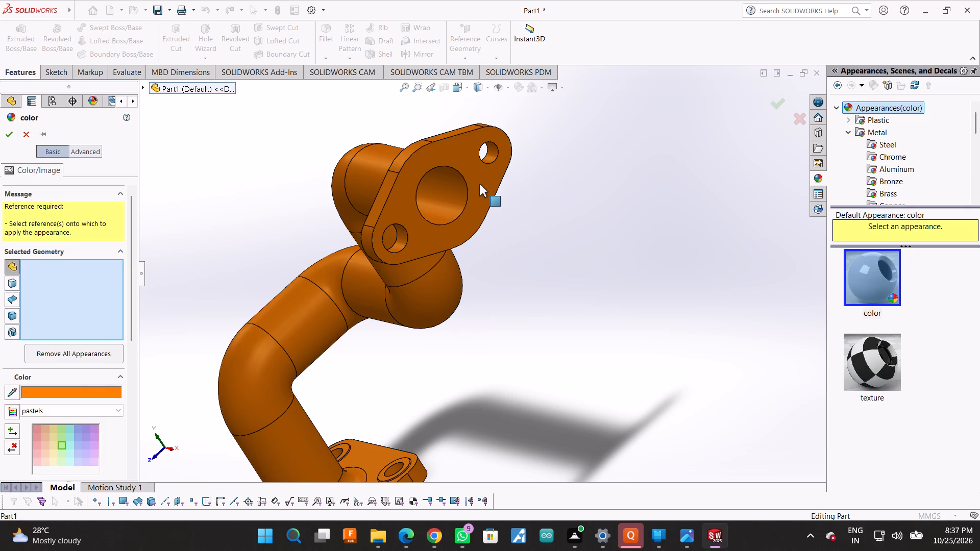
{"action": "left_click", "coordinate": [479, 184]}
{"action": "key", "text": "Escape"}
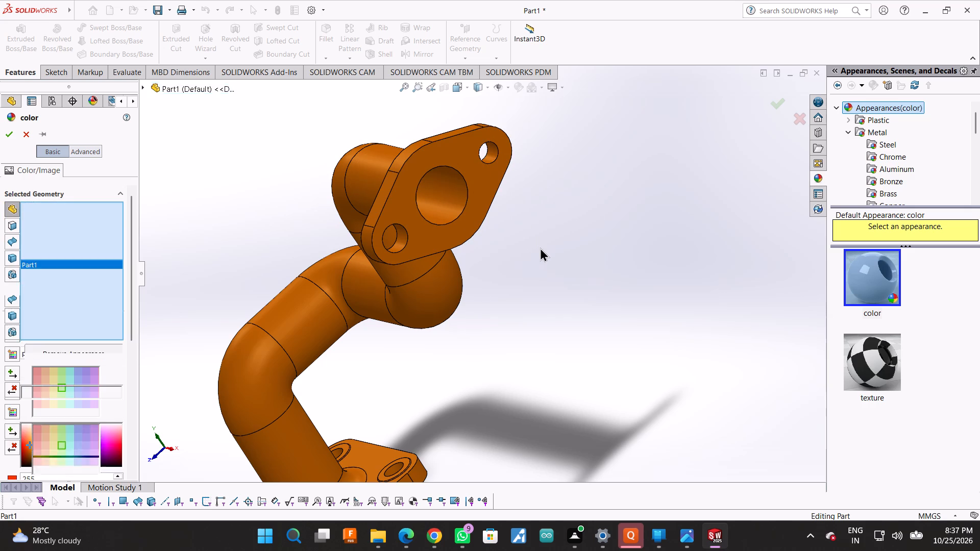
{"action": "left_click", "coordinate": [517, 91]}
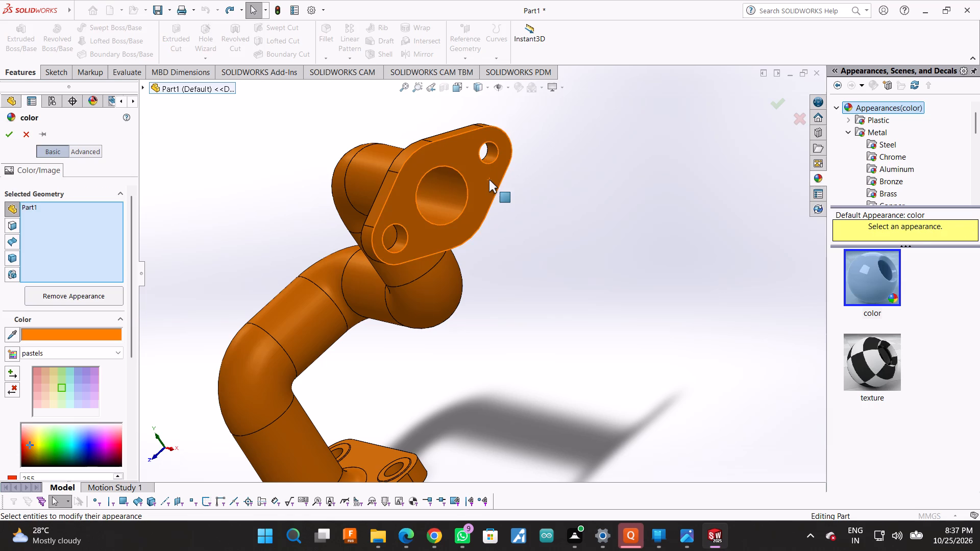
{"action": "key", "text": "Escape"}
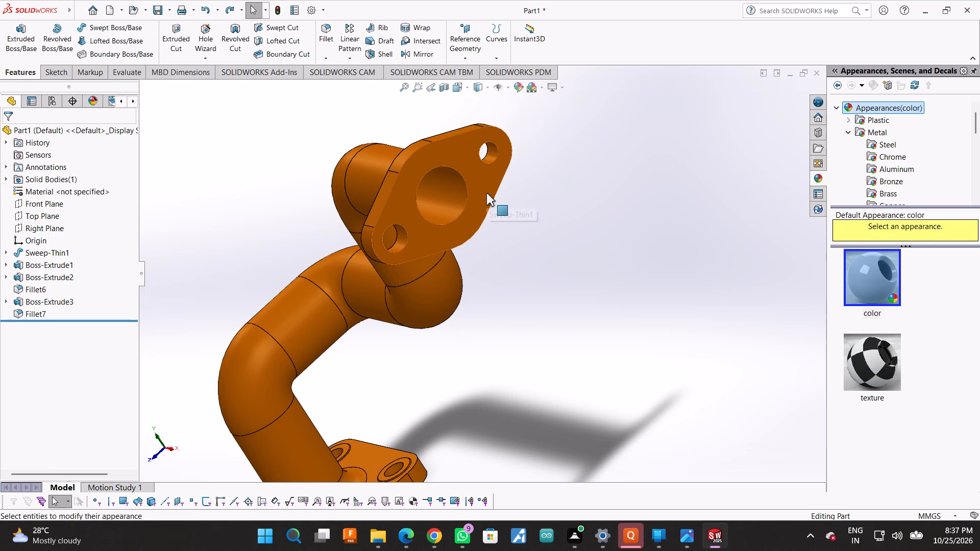
Start a face-level appearance edit on the end flange's flat mating face and add its two bolt-hole walls to the selection.
{"action": "left_click", "coordinate": [486, 193]}
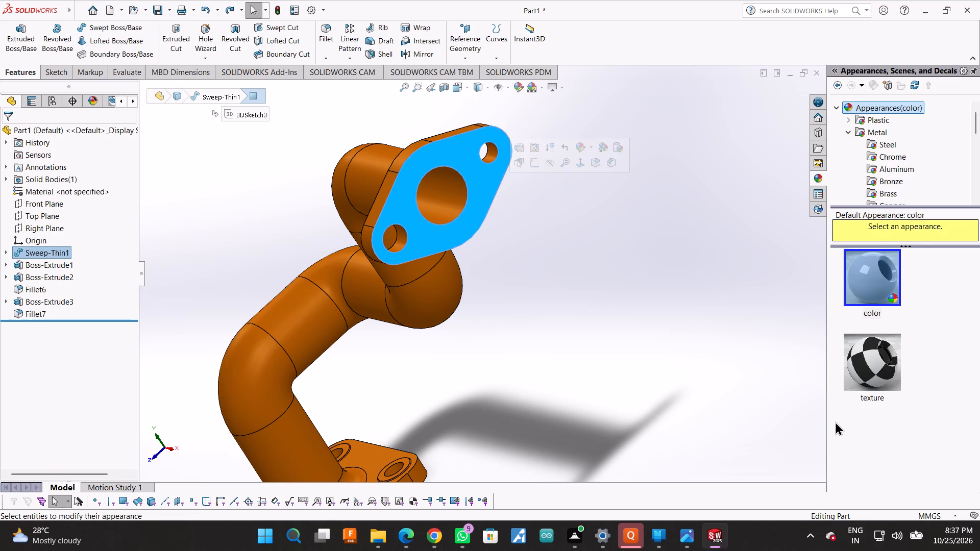
{"action": "left_click_drag", "start_coordinate": [827, 429], "coordinate": [979, 403]}
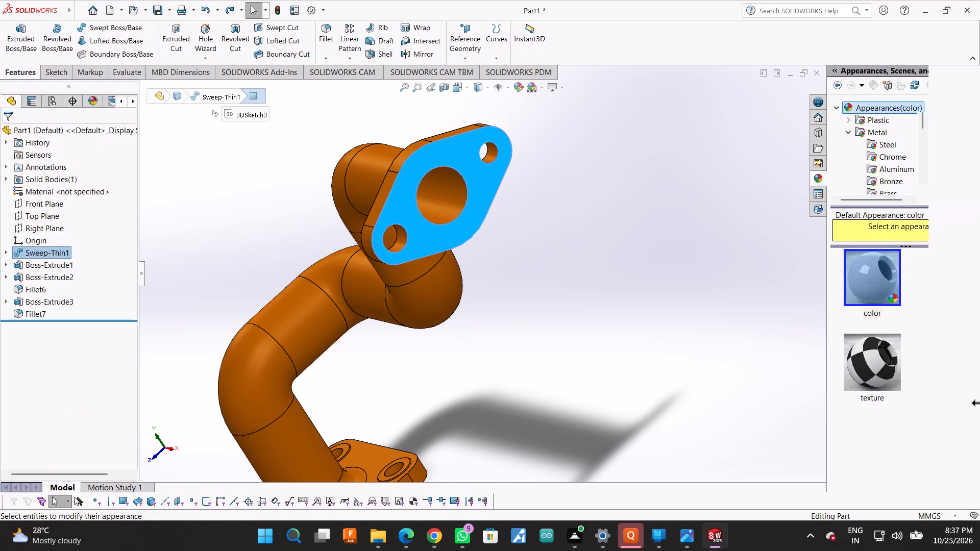
{"action": "left_click_drag", "start_coordinate": [979, 403], "coordinate": [979, 391]}
{"action": "left_click", "coordinate": [600, 92]}
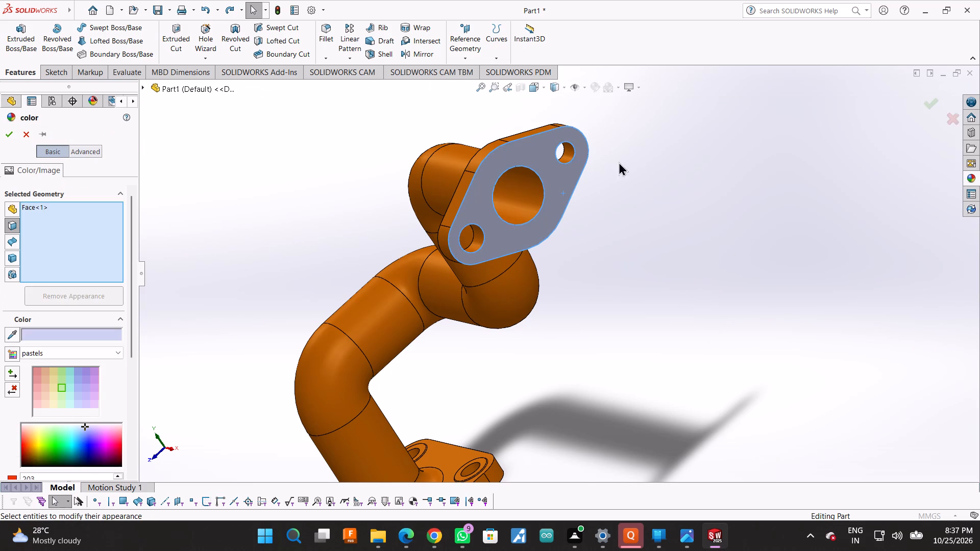
{"action": "scroll", "coordinate": [501, 145], "scroll_direction": "down", "scroll_amount": 2}
{"action": "left_click", "coordinate": [487, 175]}
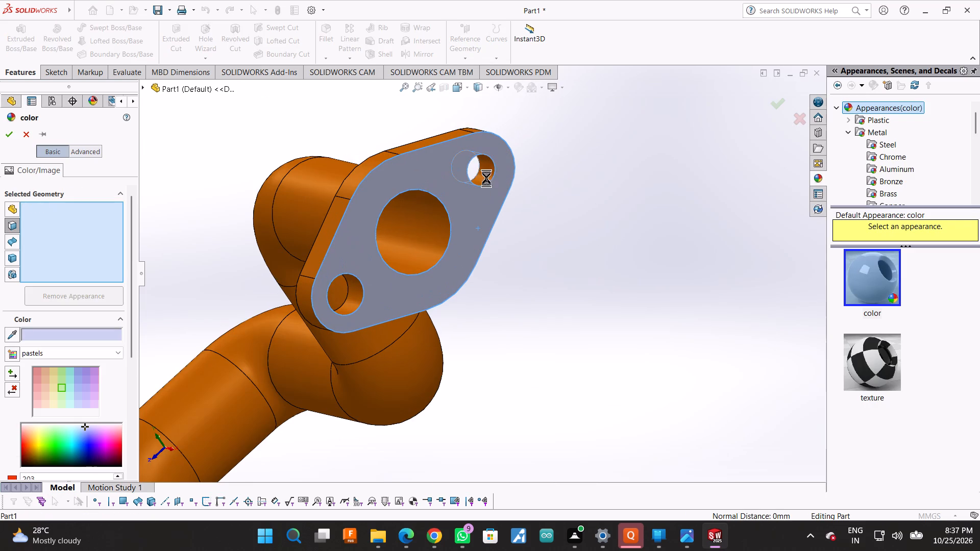
{"action": "left_click", "coordinate": [354, 293]}
Add the four bolt-hole walls of the base flange to the selected faces, leaving out the ring faces around the holes.
{"action": "scroll", "coordinate": [557, 283], "scroll_direction": "up", "scroll_amount": 6}
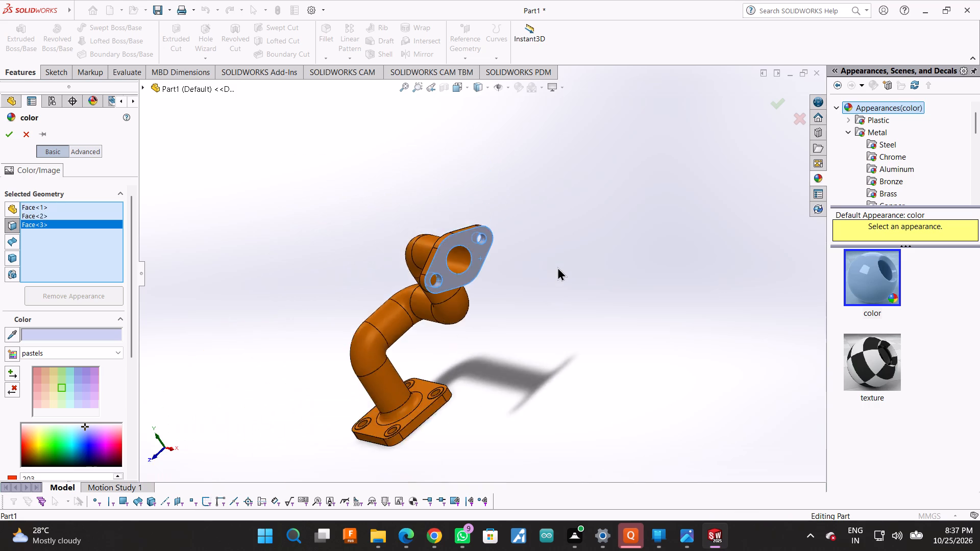
{"action": "scroll", "coordinate": [557, 267], "scroll_direction": "up", "scroll_amount": 3}
{"action": "scroll", "coordinate": [533, 312], "scroll_direction": "down", "scroll_amount": 2}
{"action": "scroll", "coordinate": [430, 338], "scroll_direction": "down", "scroll_amount": 5}
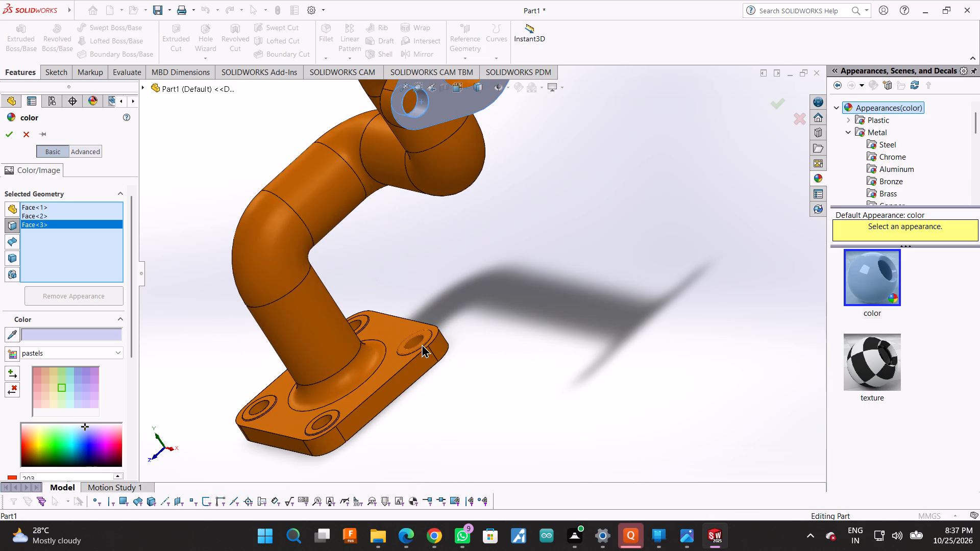
{"action": "scroll", "coordinate": [419, 342], "scroll_direction": "down", "scroll_amount": 4}
{"action": "left_click", "coordinate": [419, 342]}
{"action": "scroll", "coordinate": [419, 342], "scroll_direction": "up", "scroll_amount": 2}
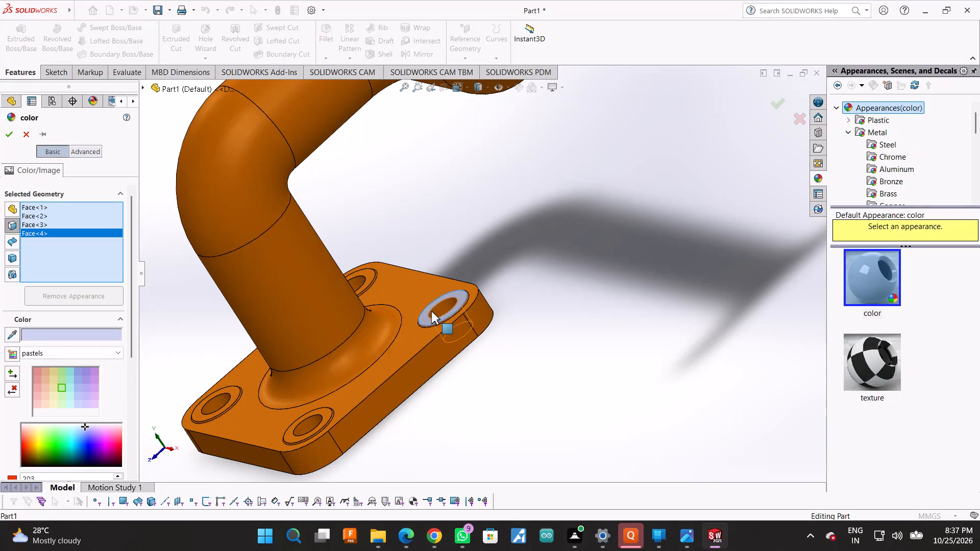
{"action": "left_click", "coordinate": [458, 296]}
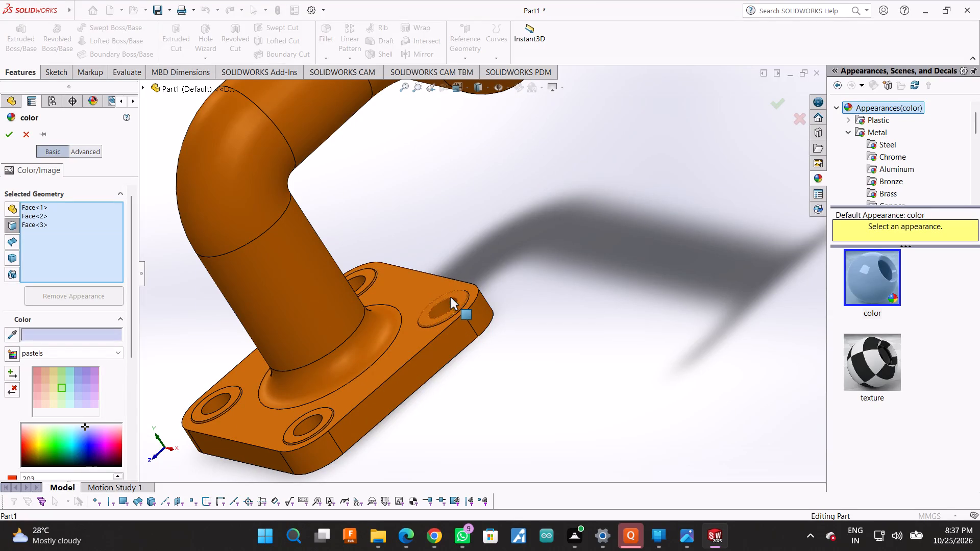
{"action": "left_click", "coordinate": [445, 306]}
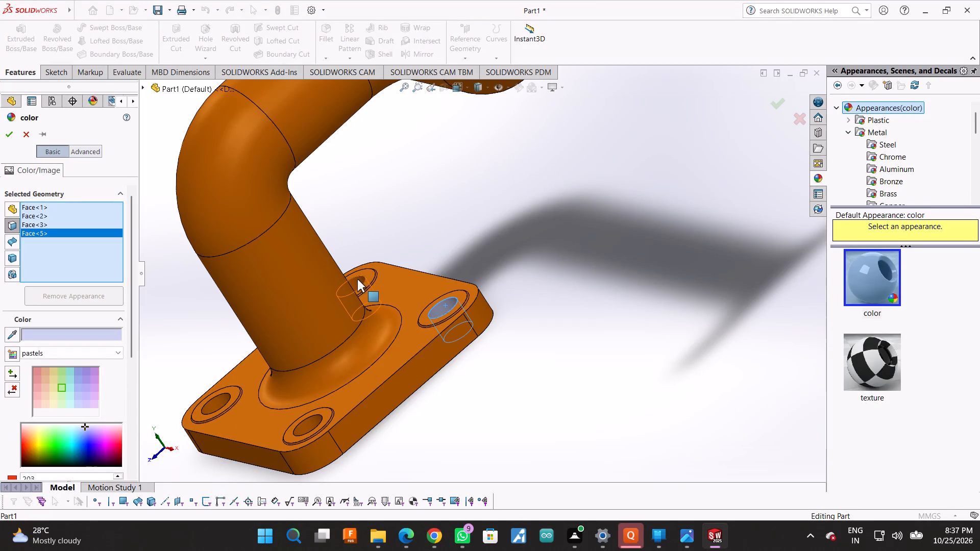
{"action": "left_click", "coordinate": [357, 281]}
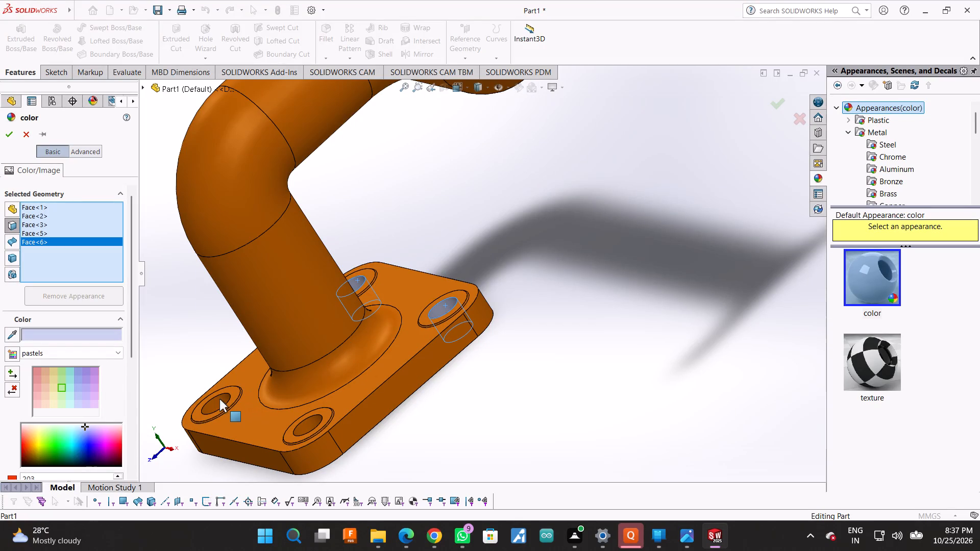
{"action": "left_click", "coordinate": [219, 399]}
{"action": "left_click", "coordinate": [305, 428]}
Add the flat underside face of the four-hole base flange to the selected faces.
{"action": "scroll", "coordinate": [341, 413], "scroll_direction": "up", "scroll_amount": 2}
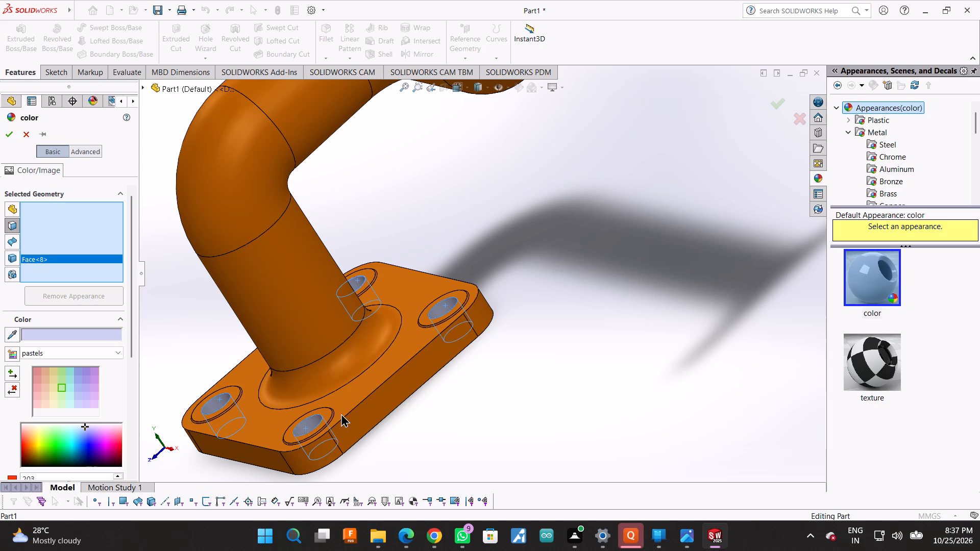
{"action": "scroll", "coordinate": [341, 413], "scroll_direction": "up", "scroll_amount": 1}
{"action": "middle_click_drag", "start_coordinate": [488, 366], "coordinate": [418, 310]}
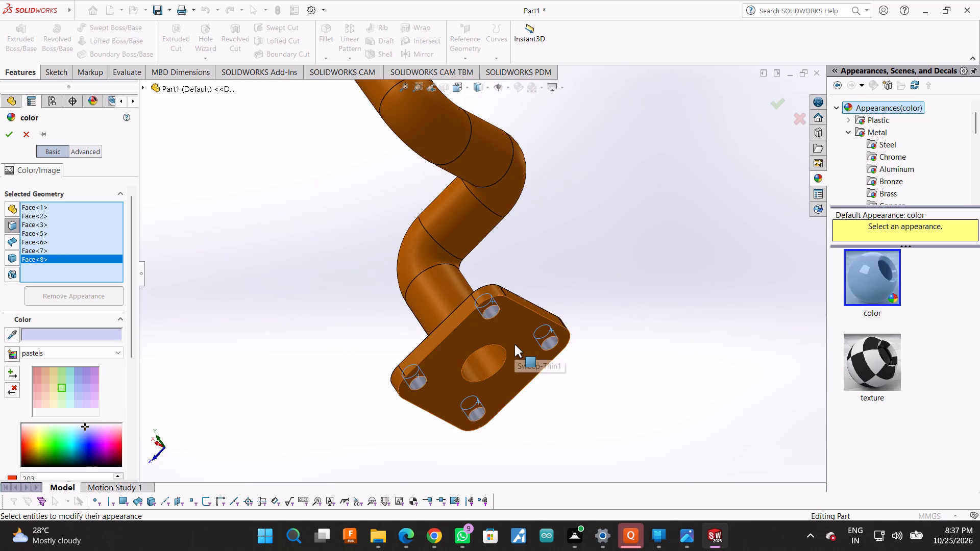
{"action": "left_click", "coordinate": [514, 344]}
{"action": "middle_click_drag", "start_coordinate": [576, 245], "coordinate": [675, 262]}
{"action": "scroll", "coordinate": [674, 280], "scroll_direction": "up", "scroll_amount": 4}
{"action": "middle_click_drag", "start_coordinate": [676, 205], "coordinate": [646, 234]}
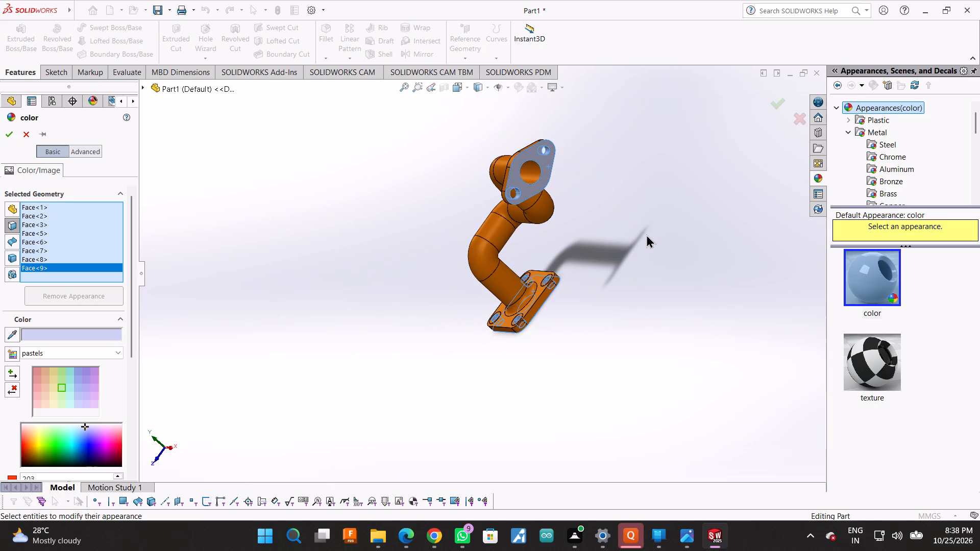
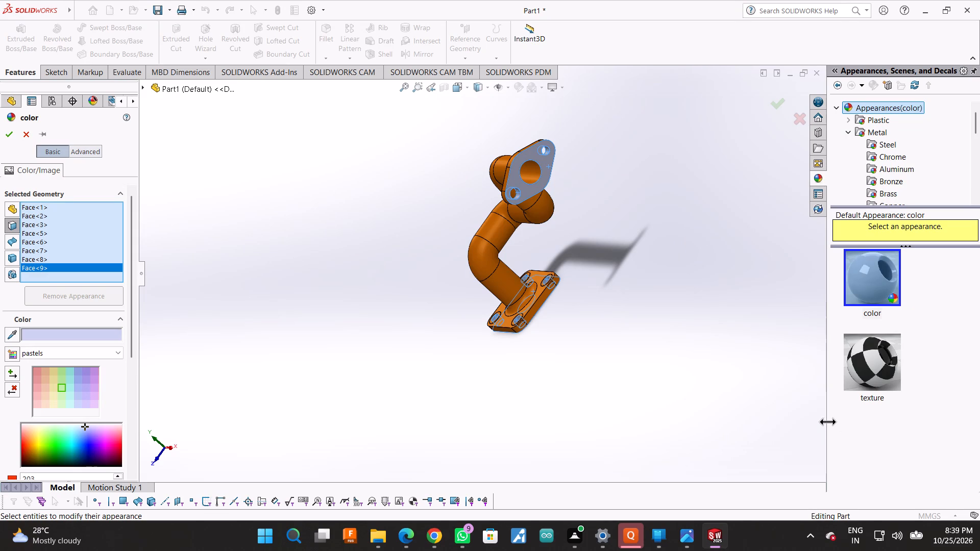
Apply the light lavender appearance to the selected flange mating faces and bolt-hole walls, finishing the face appearance edit.
{"action": "left_click_drag", "start_coordinate": [827, 421], "coordinate": [979, 389]}
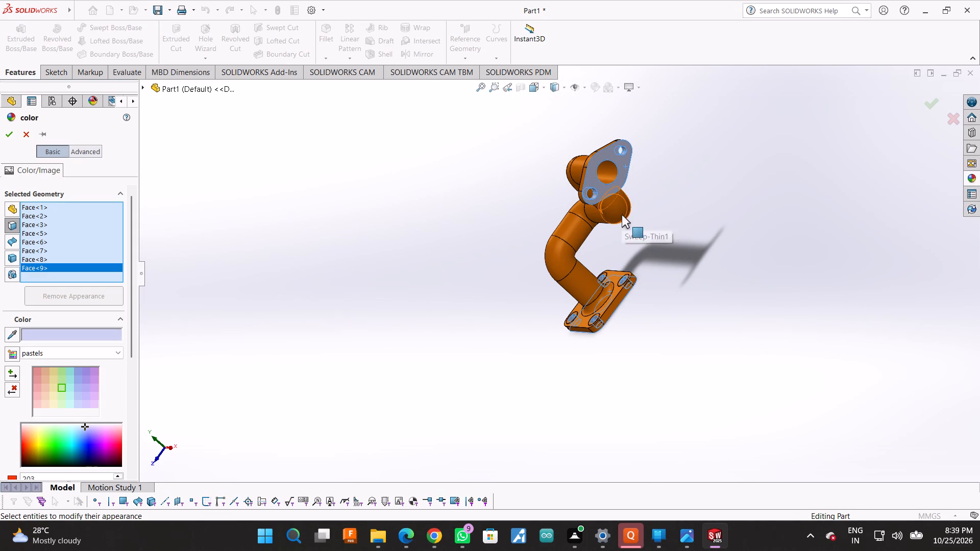
{"action": "left_click", "coordinate": [929, 102]}
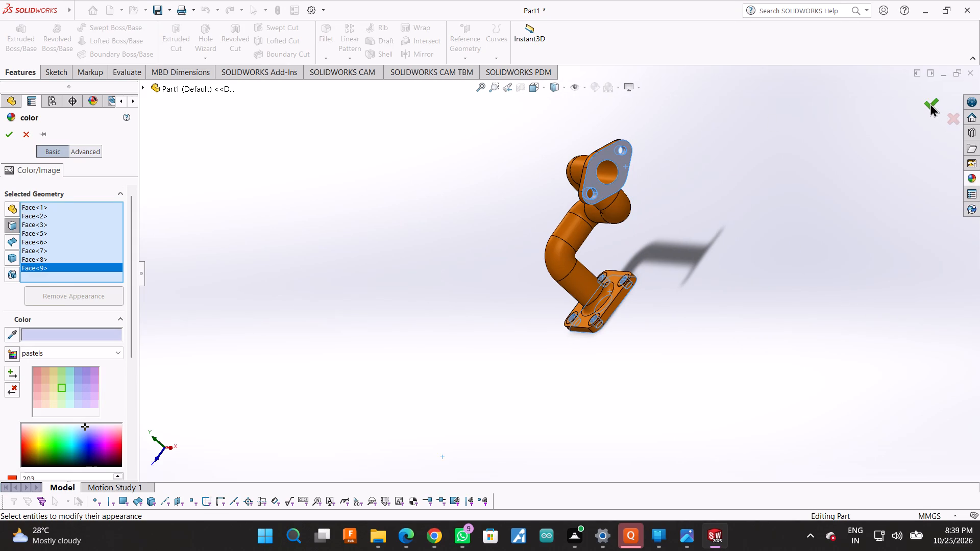
Examine the recoloured flange faces and bolt holes against the orange pipe body from several angles and distances.
{"action": "scroll", "coordinate": [729, 315], "scroll_direction": "up", "scroll_amount": 2}
{"action": "middle_click_drag", "start_coordinate": [681, 230], "coordinate": [780, 138]}
{"action": "middle_click_drag", "start_coordinate": [650, 277], "coordinate": [670, 157]}
{"action": "scroll", "coordinate": [661, 179], "scroll_direction": "down", "scroll_amount": 1}
{"action": "scroll", "coordinate": [630, 260], "scroll_direction": "down", "scroll_amount": 3}
{"action": "scroll", "coordinate": [581, 294], "scroll_direction": "down", "scroll_amount": 3}
{"action": "middle_click_drag", "start_coordinate": [572, 277], "coordinate": [453, 340]}
{"action": "scroll", "coordinate": [533, 327], "scroll_direction": "up", "scroll_amount": 4}
{"action": "middle_click_drag", "start_coordinate": [554, 314], "coordinate": [530, 305]}
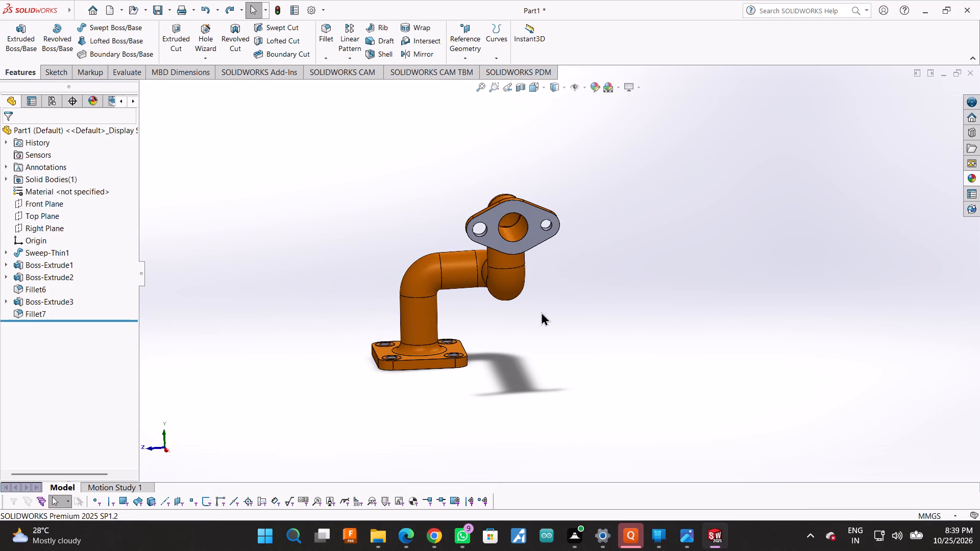
{"action": "scroll", "coordinate": [545, 313], "scroll_direction": "up", "scroll_amount": 2}
{"action": "middle_click_drag", "start_coordinate": [549, 302], "coordinate": [560, 305]}
{"action": "scroll", "coordinate": [566, 322], "scroll_direction": "up", "scroll_amount": 4}
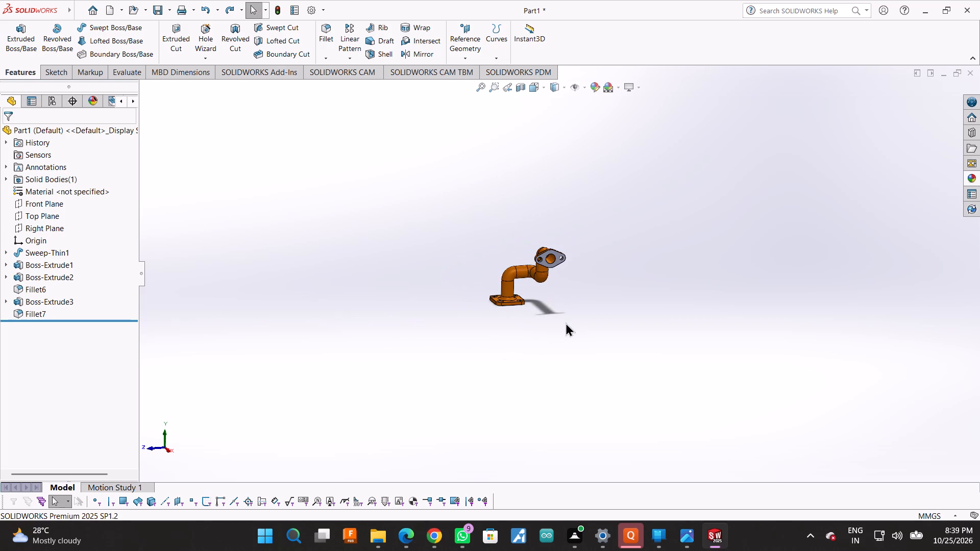
{"action": "scroll", "coordinate": [566, 322], "scroll_direction": "down", "scroll_amount": 1}
{"action": "scroll", "coordinate": [524, 231], "scroll_direction": "down", "scroll_amount": 4}
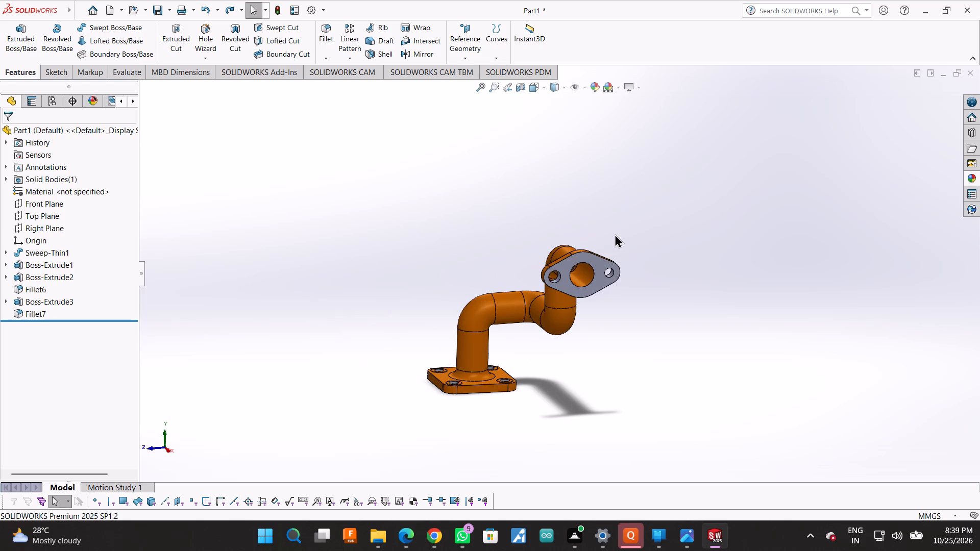
{"action": "scroll", "coordinate": [577, 277], "scroll_direction": "down", "scroll_amount": 1}
{"action": "left_click", "coordinate": [673, 259]}
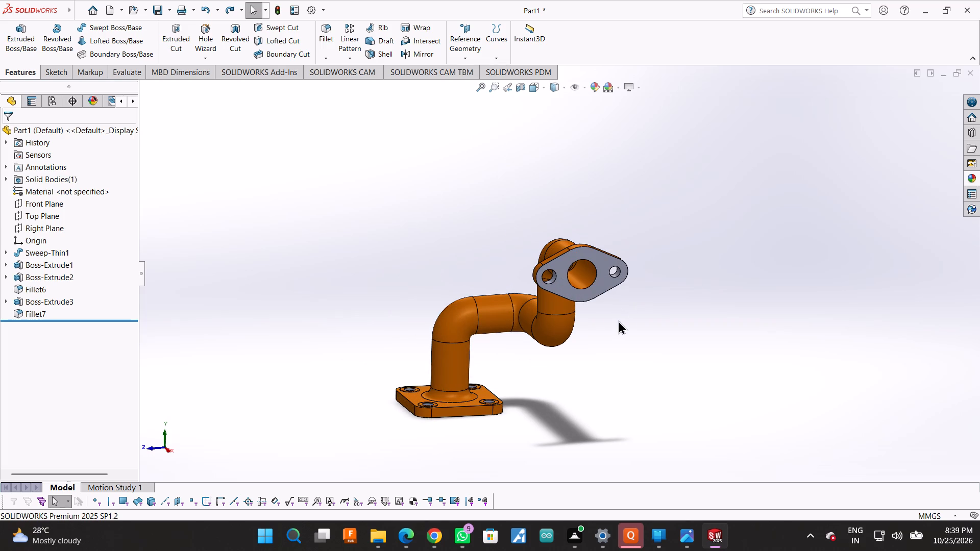
Inspect the whole bent pipe with Rotate View, checking the end flange, the base flange's underside and its bolt holes.
{"action": "right_click", "coordinate": [653, 272]}
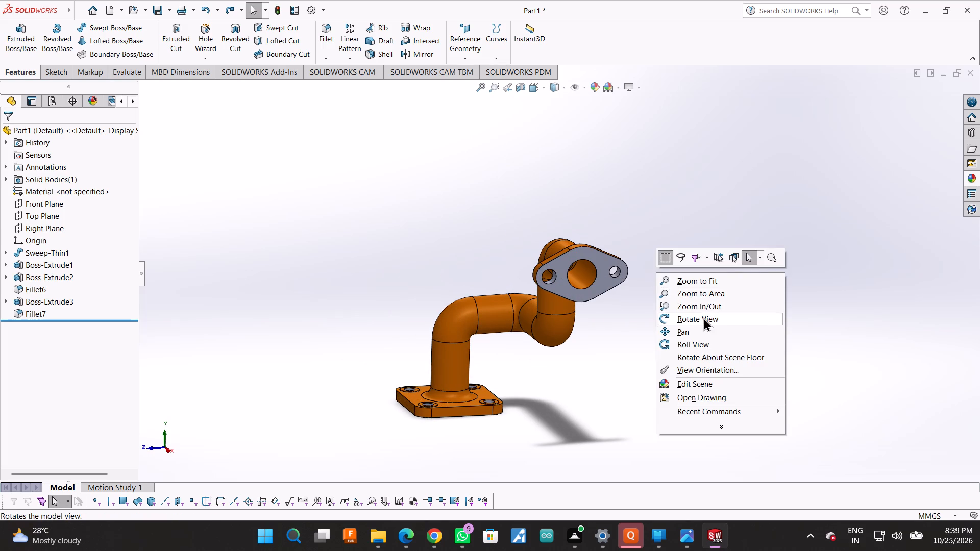
{"action": "left_click", "coordinate": [703, 317]}
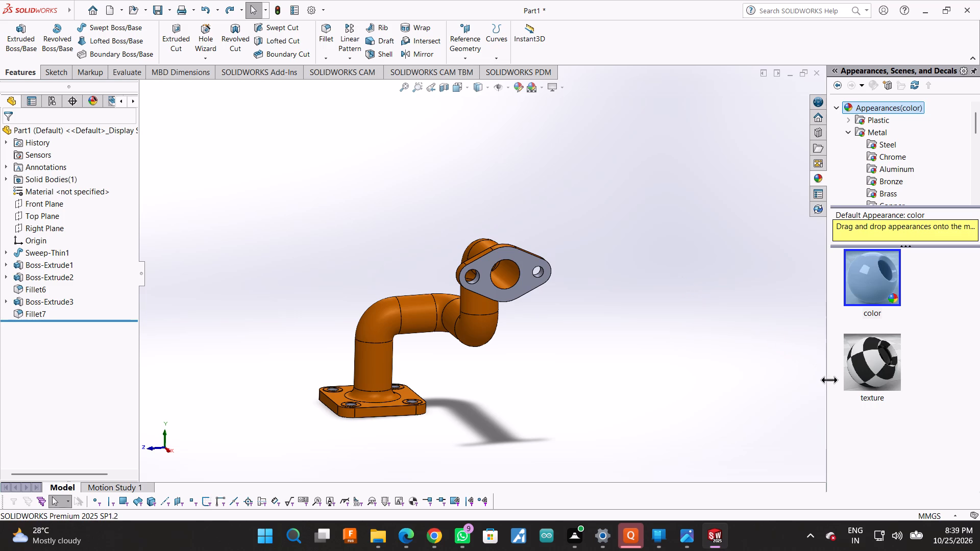
{"action": "left_click_drag", "start_coordinate": [829, 380], "coordinate": [979, 372]}
{"action": "left_click_drag", "start_coordinate": [706, 316], "coordinate": [609, 362]}
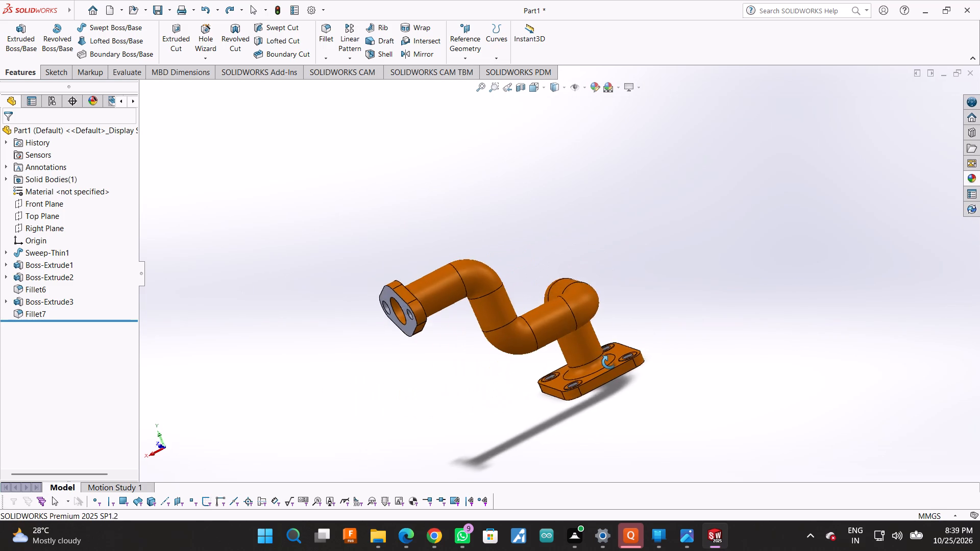
{"action": "left_click_drag", "start_coordinate": [609, 362], "coordinate": [527, 354]}
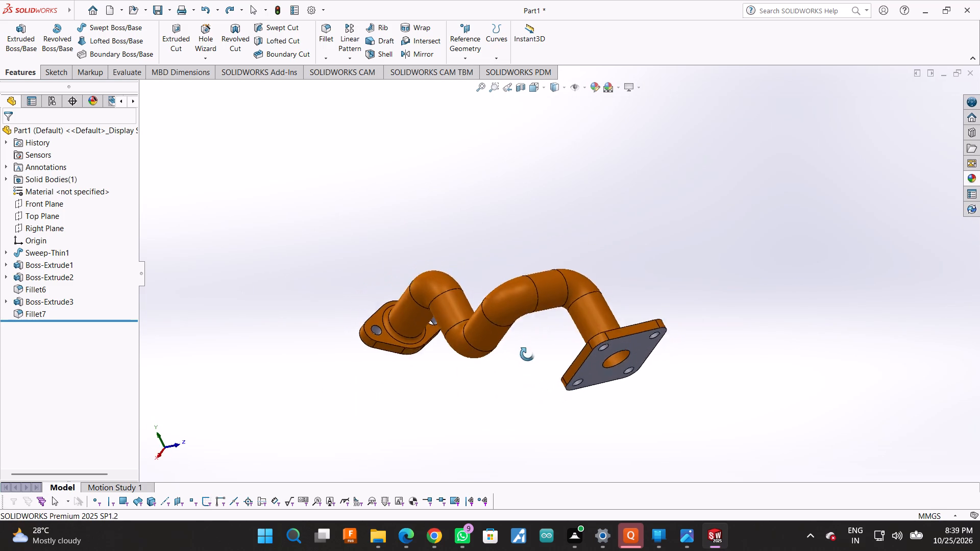
{"action": "left_click_drag", "start_coordinate": [527, 354], "coordinate": [674, 258]}
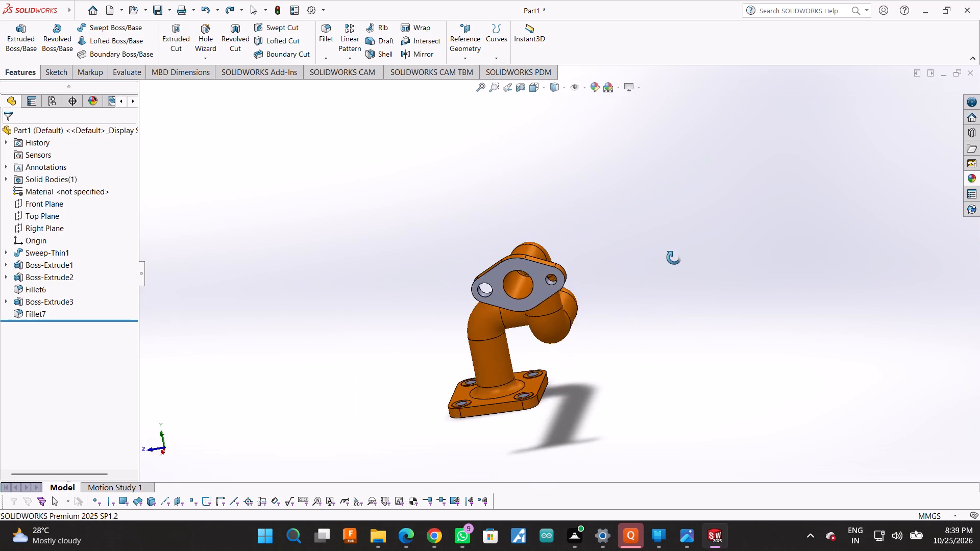
{"action": "left_click_drag", "start_coordinate": [674, 258], "coordinate": [748, 201]}
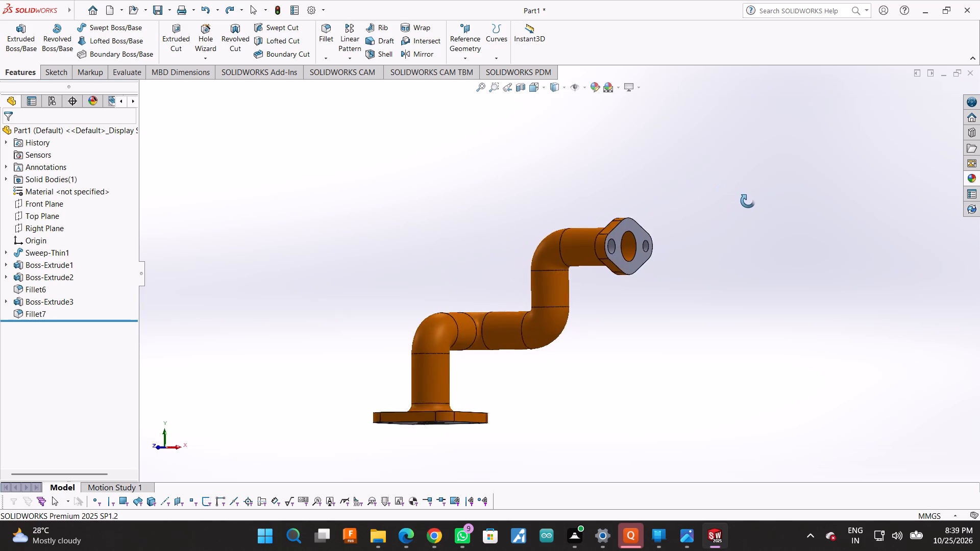
{"action": "left_click_drag", "start_coordinate": [748, 201], "coordinate": [653, 304]}
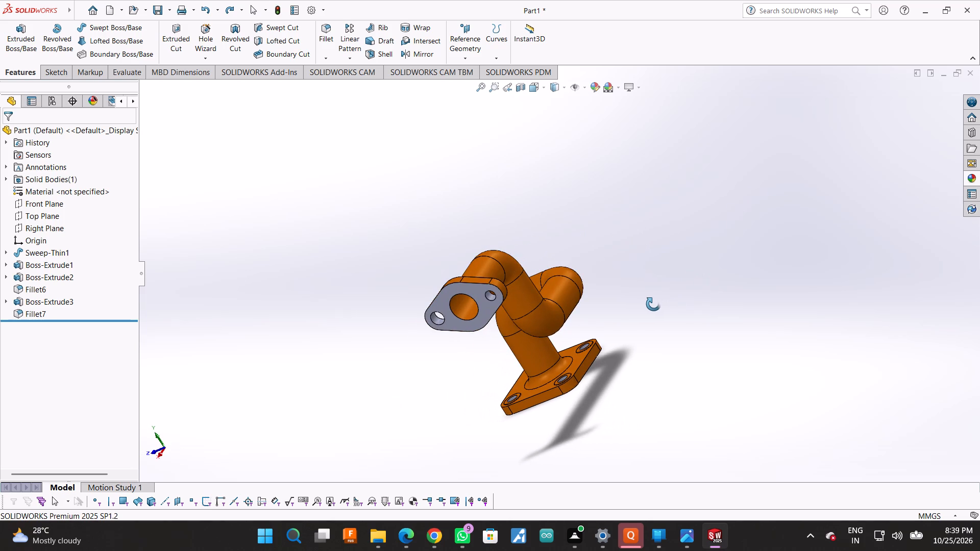
{"action": "left_click_drag", "start_coordinate": [653, 304], "coordinate": [701, 256]}
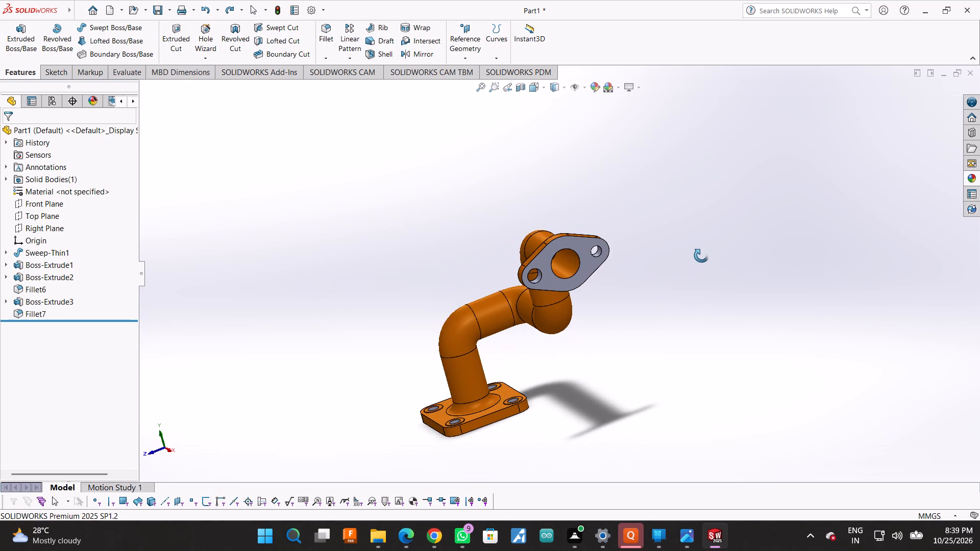
{"action": "left_click_drag", "start_coordinate": [701, 256], "coordinate": [712, 237]}
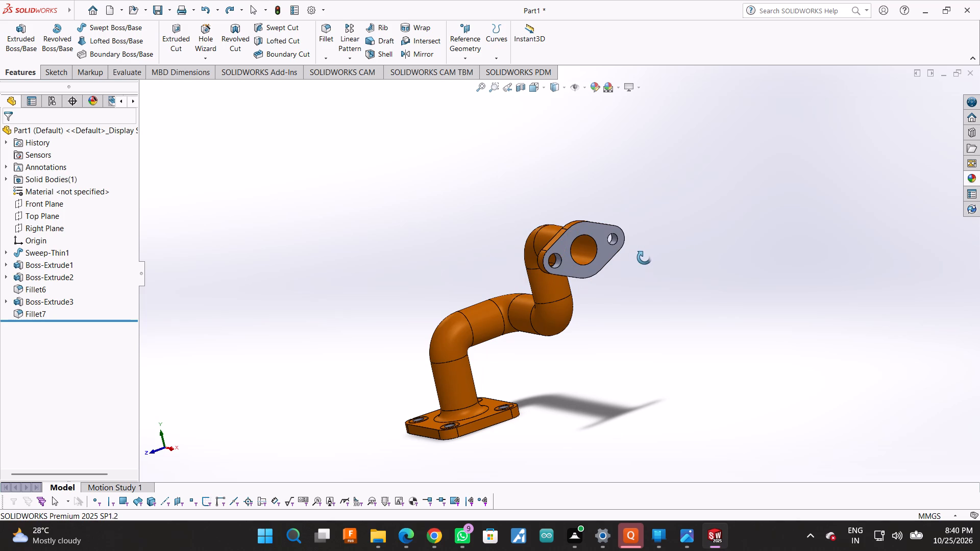
{"action": "left_click_drag", "start_coordinate": [647, 256], "coordinate": [688, 243]}
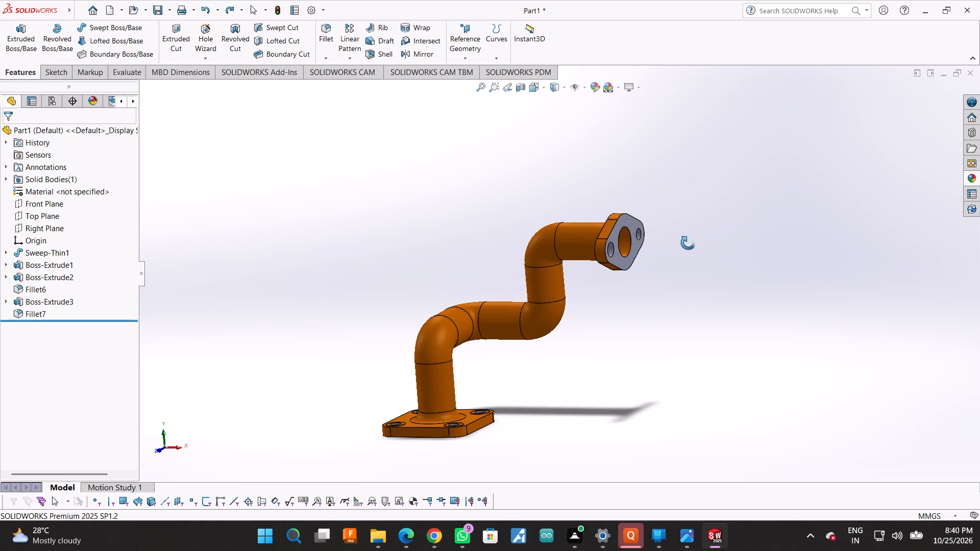
{"action": "left_click_drag", "start_coordinate": [688, 243], "coordinate": [709, 302]}
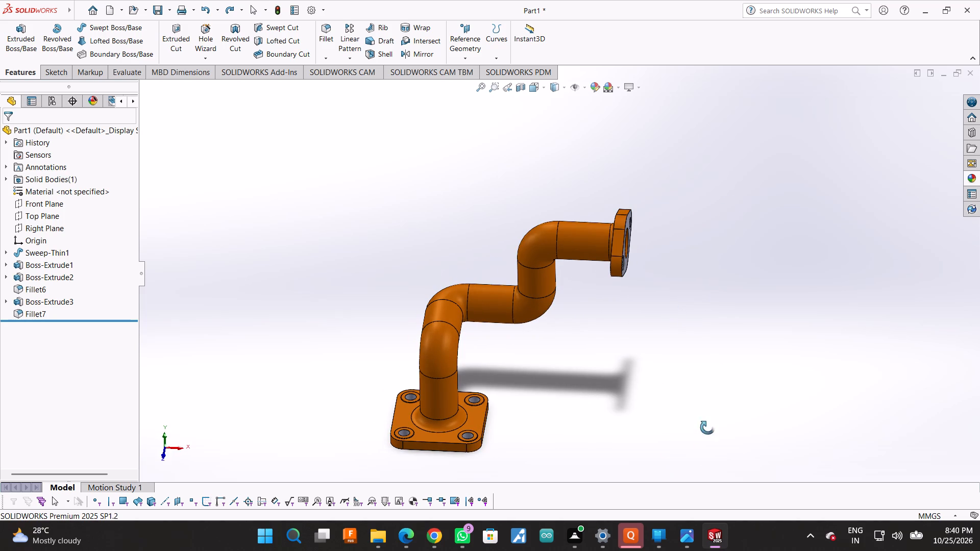
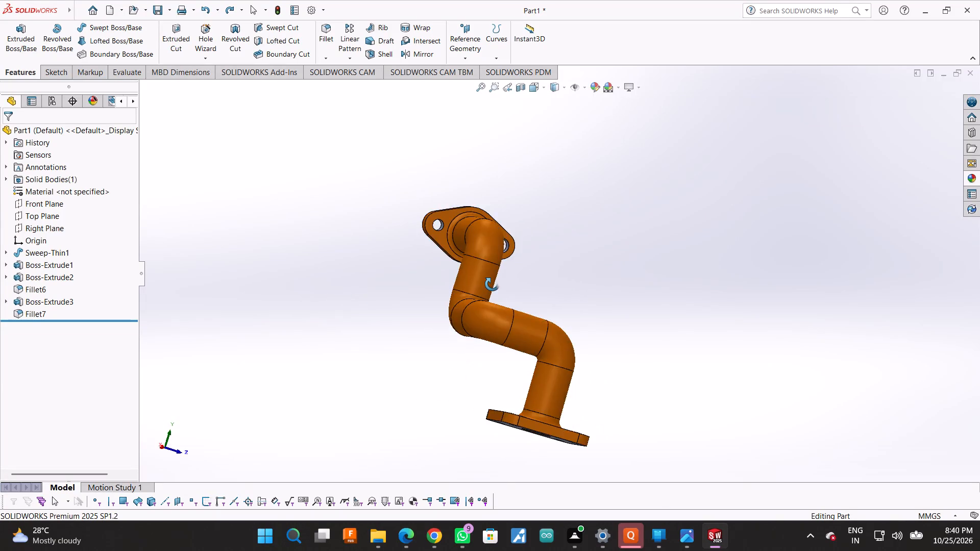
Orient the finished bent pipe to the standard Isometric view, shown across the full-width graphics area.
{"action": "left_click_drag", "start_coordinate": [592, 289], "coordinate": [745, 269]}
{"action": "left_click_drag", "start_coordinate": [699, 268], "coordinate": [699, 267]}
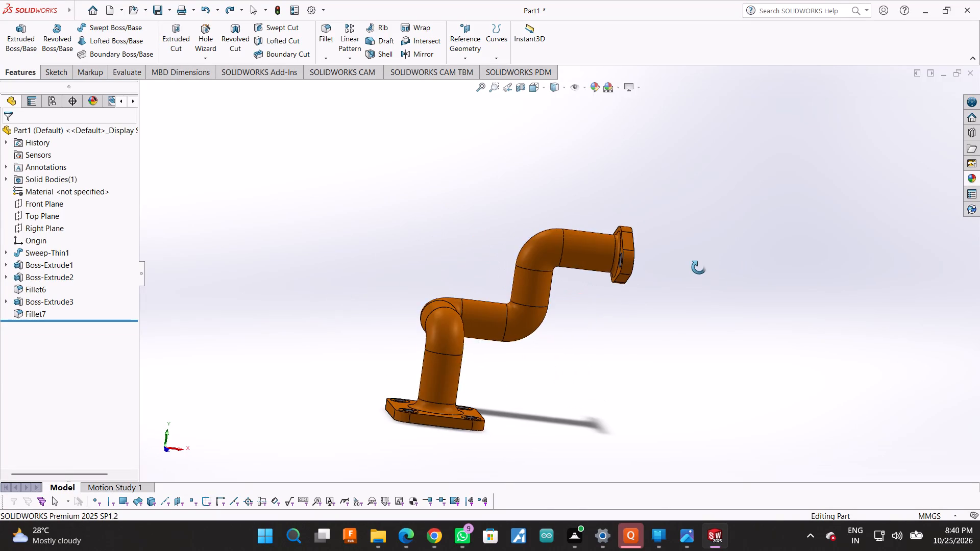
{"action": "left_click_drag", "start_coordinate": [699, 267], "coordinate": [666, 261]}
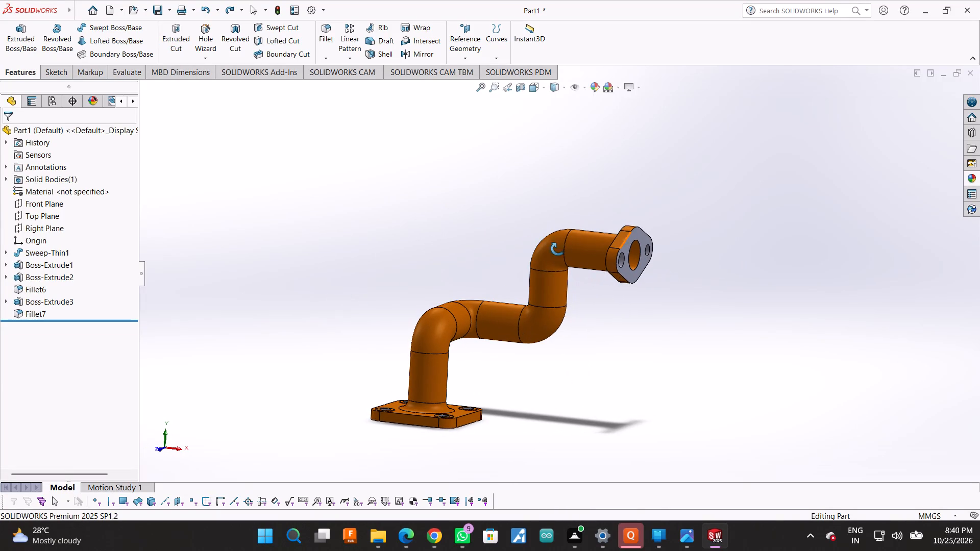
{"action": "key", "text": "space"}
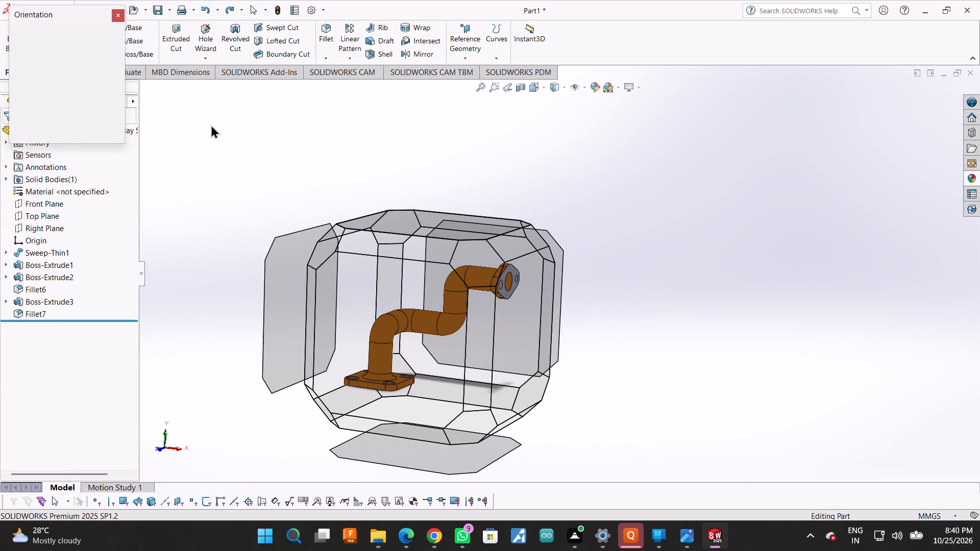
{"action": "left_click", "coordinate": [110, 42]}
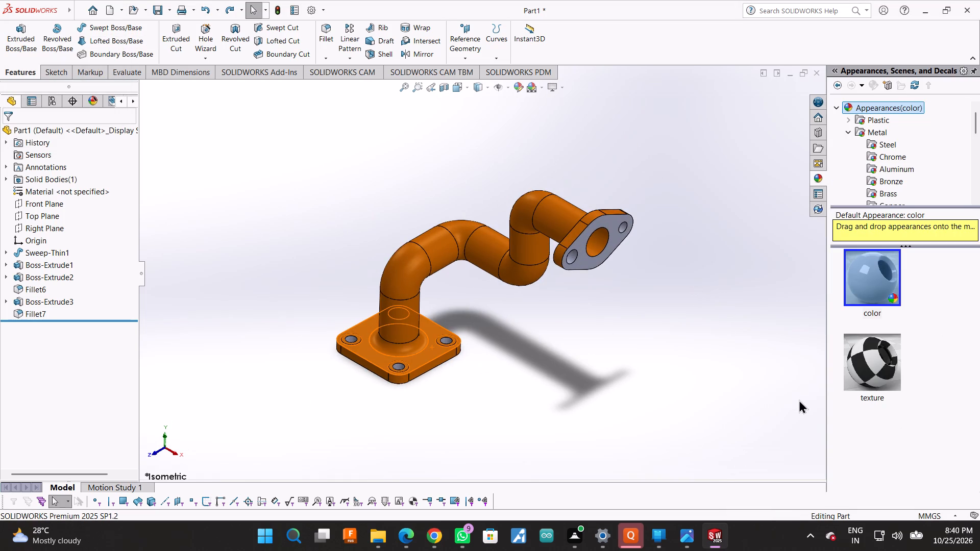
{"action": "left_click_drag", "start_coordinate": [826, 405], "coordinate": [979, 412]}
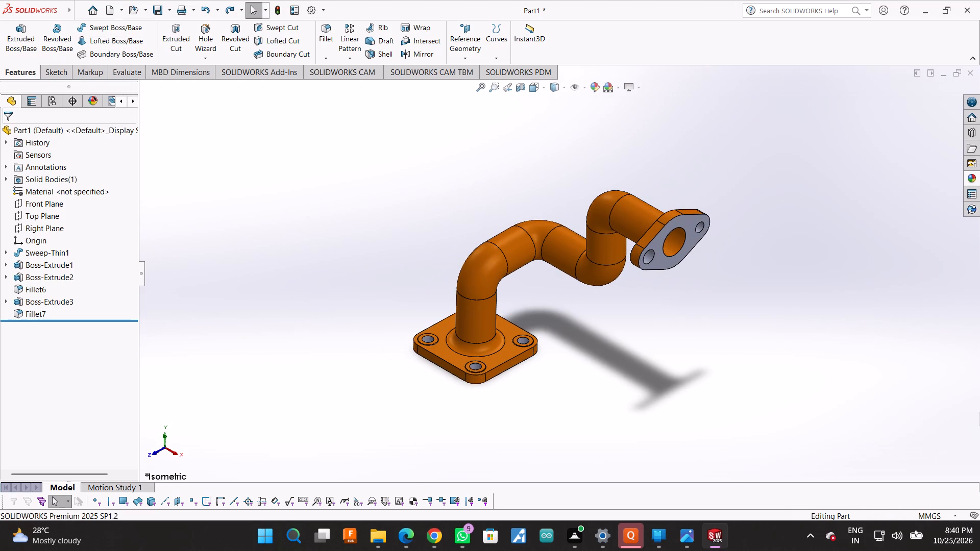
Save the part as Exhaust_Connector in the SYMBIOSIS folder.
{"action": "key", "text": "ctrl+s"}
{"action": "key", "text": "ctrl+v"}
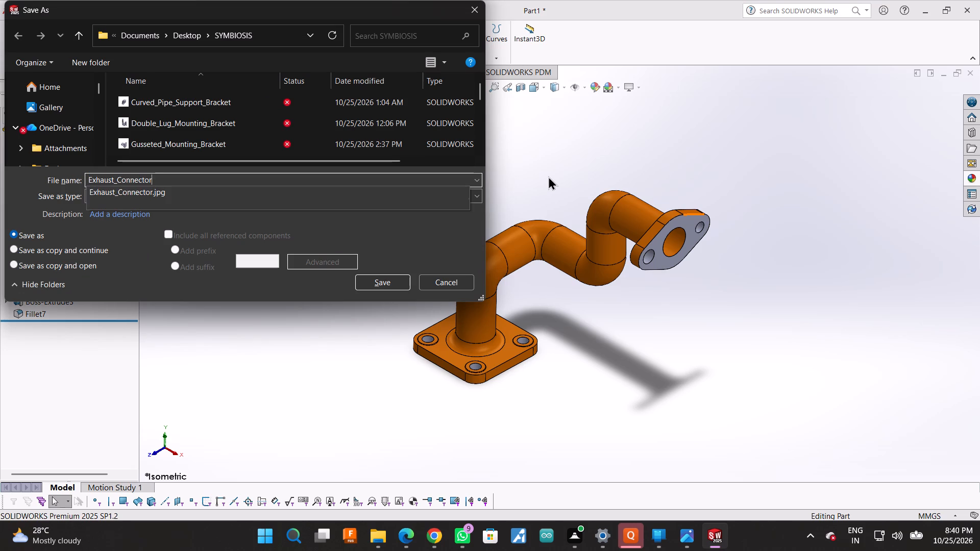
{"action": "left_click", "coordinate": [389, 280]}
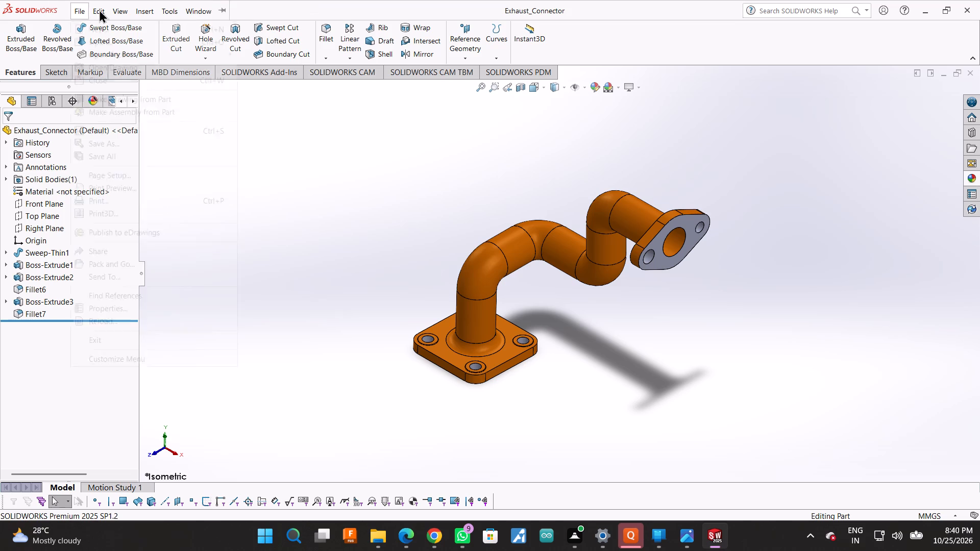
Export the isometric view of the part as an Adobe PDF named Exhaust_Connector in the SYMBIOSIS folder.
{"action": "left_click", "coordinate": [81, 6]}
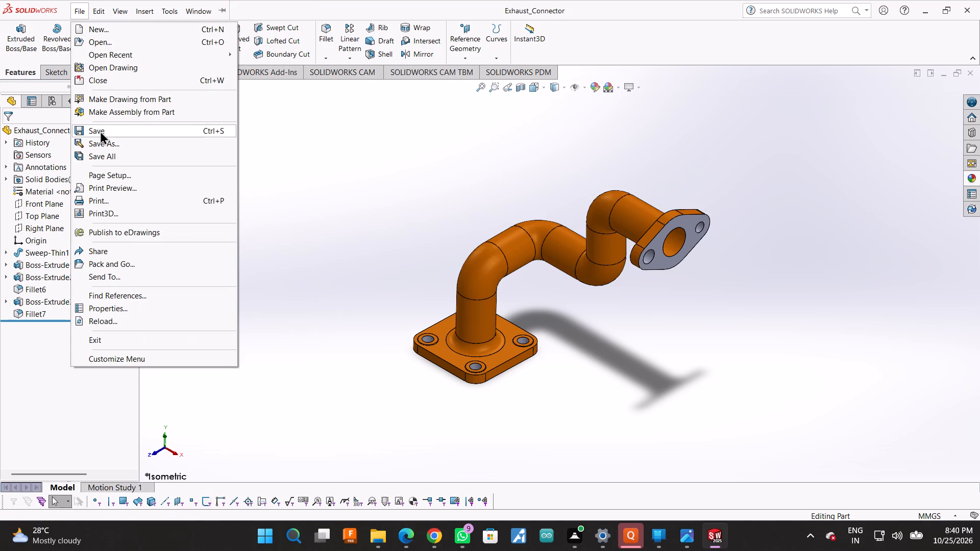
{"action": "left_click", "coordinate": [102, 142]}
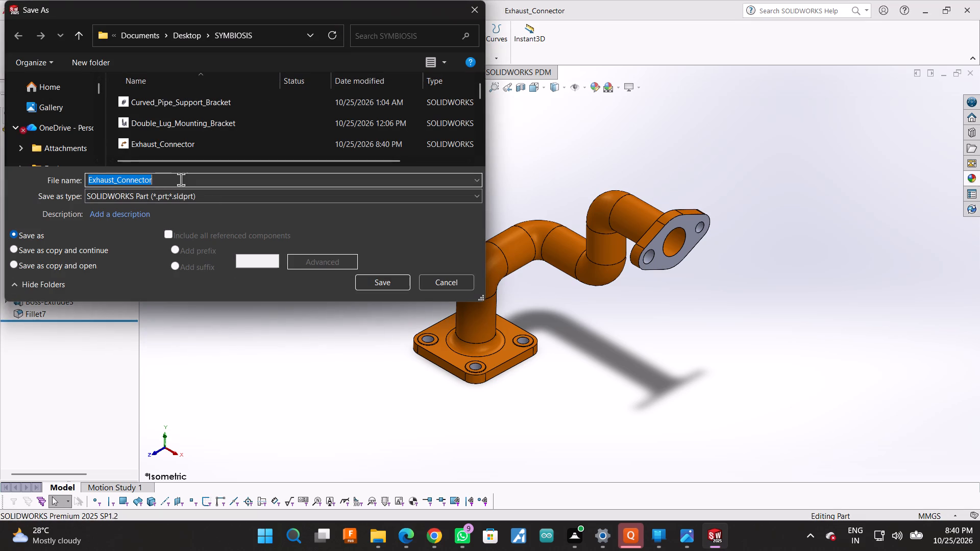
{"action": "left_click", "coordinate": [187, 197]}
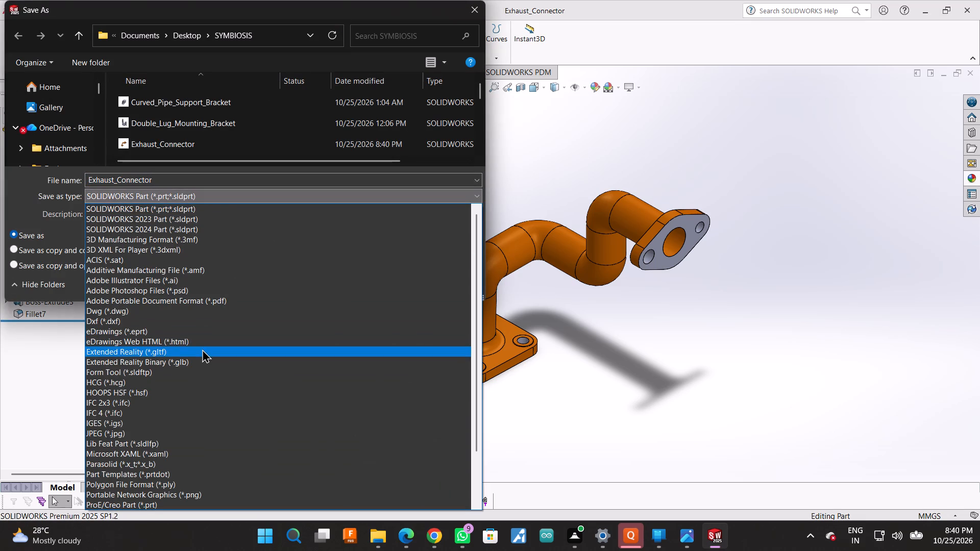
{"action": "left_click", "coordinate": [201, 296]}
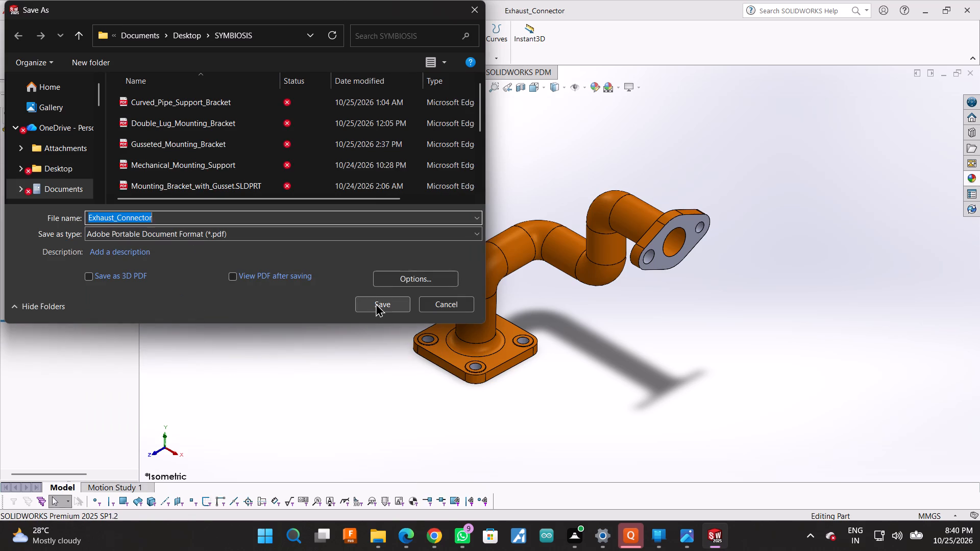
{"action": "left_click", "coordinate": [376, 303]}
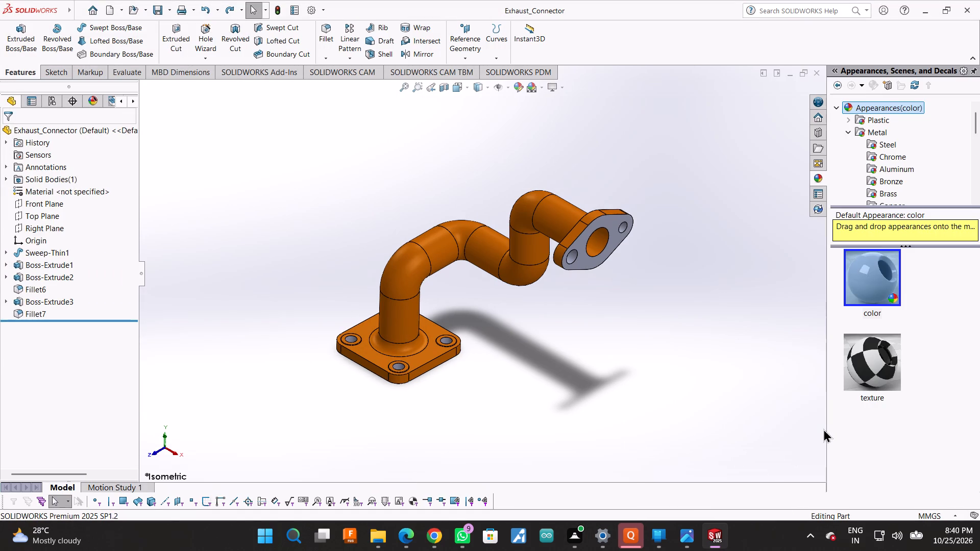
{"action": "left_click_drag", "start_coordinate": [827, 435], "coordinate": [979, 423]}
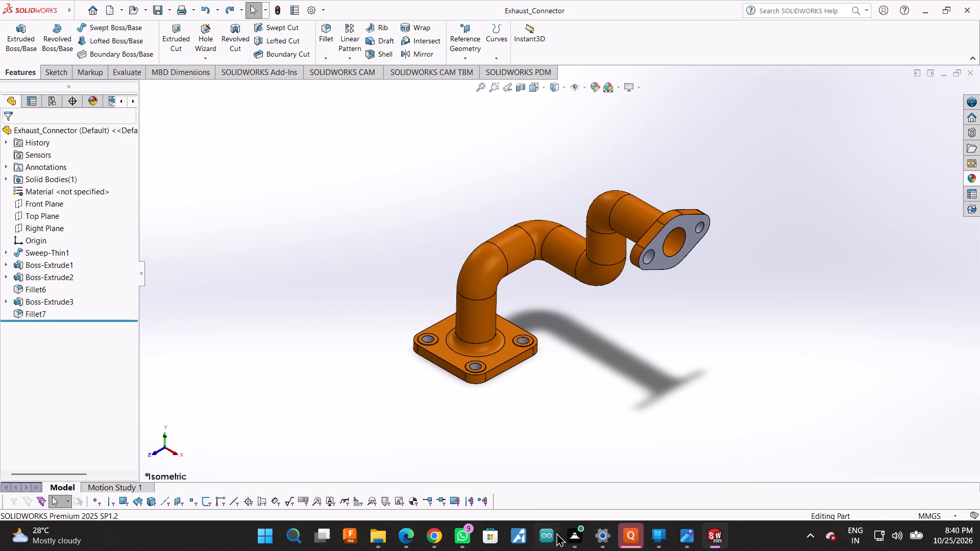